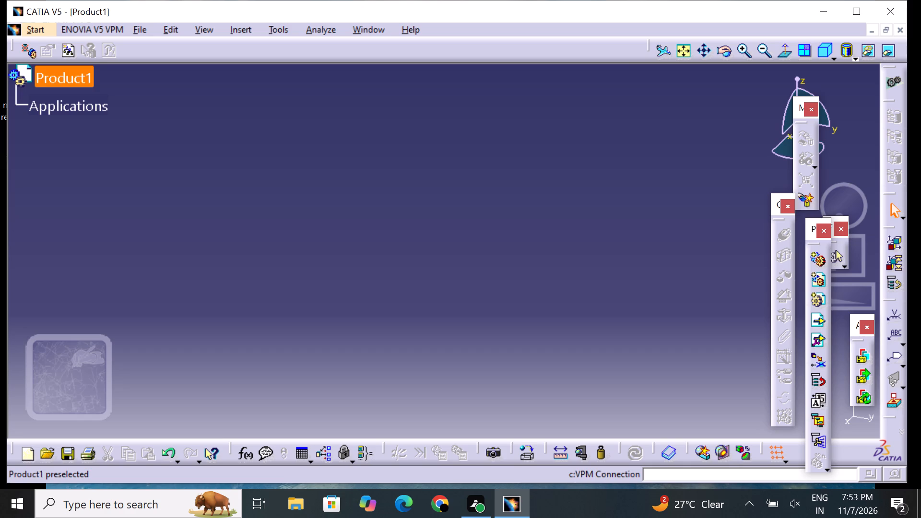
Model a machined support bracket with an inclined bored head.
Close the empty Product1 document.
click(898, 28)
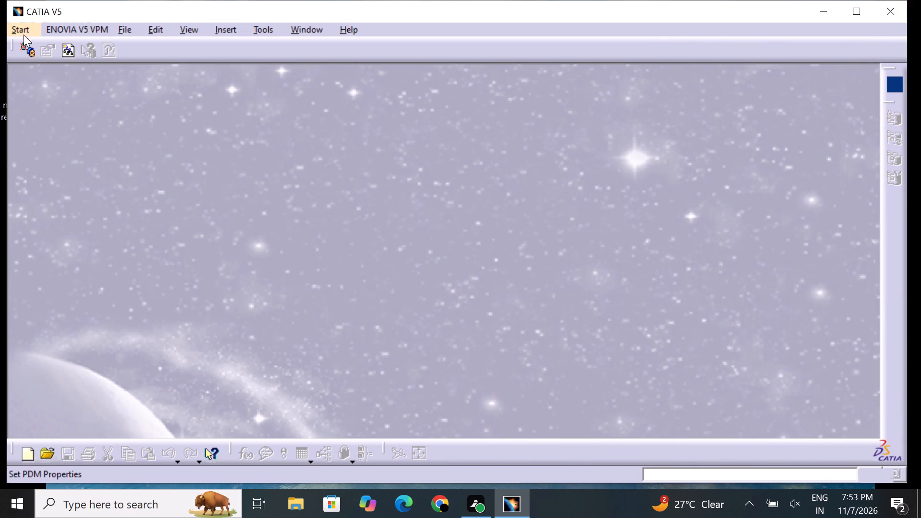
Maximize the application window so that it fills the whole screen.
drag(25, 36, 29, 38)
drag(28, 20, 27, 31)
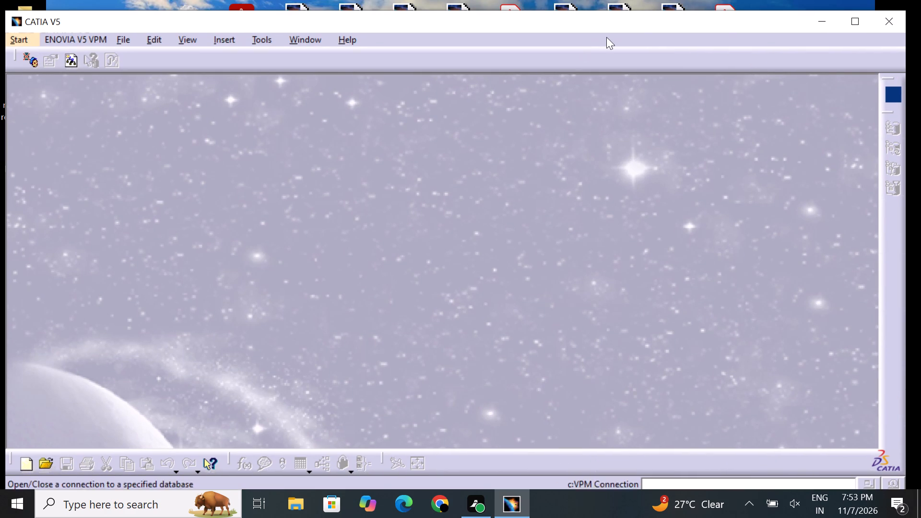
click(854, 24)
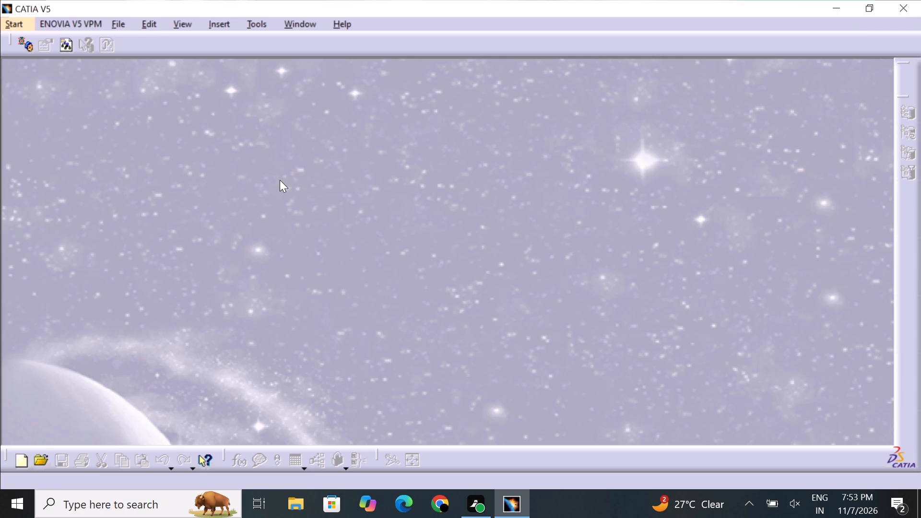
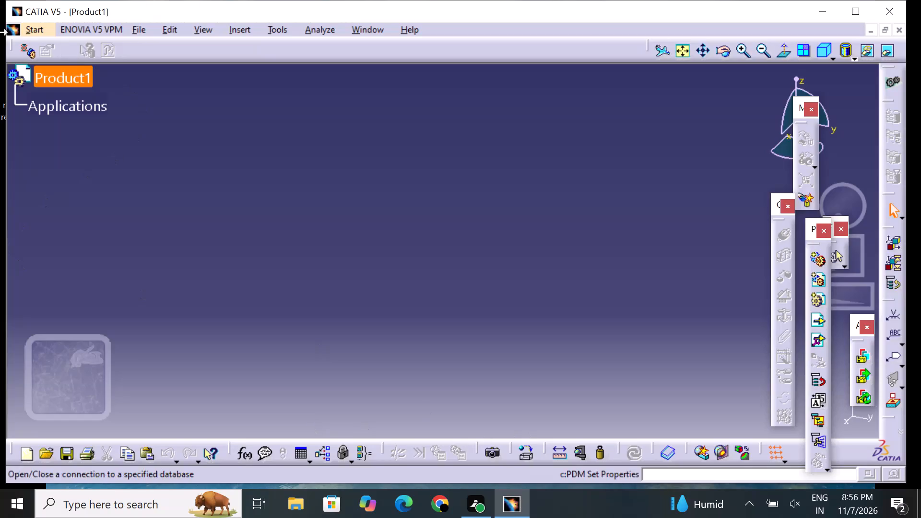
Close the empty Product1 document.
click(59, 82)
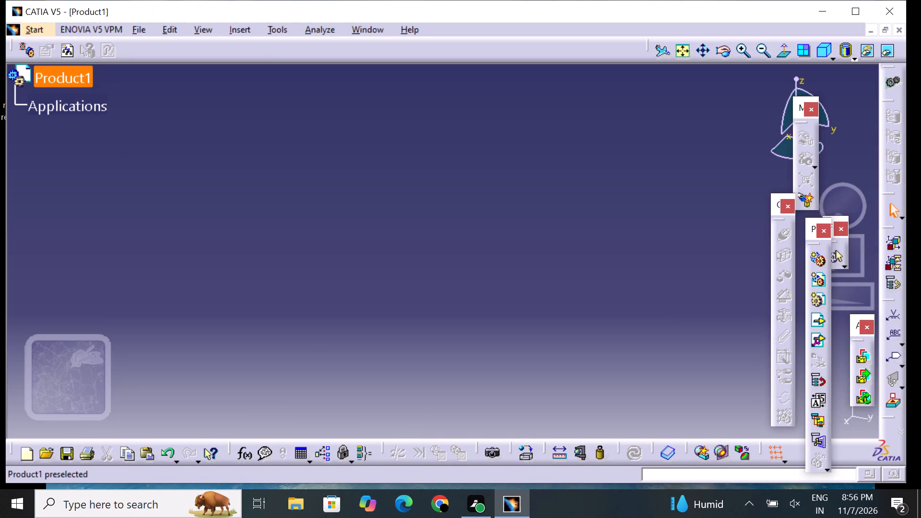
drag(193, 170, 213, 198)
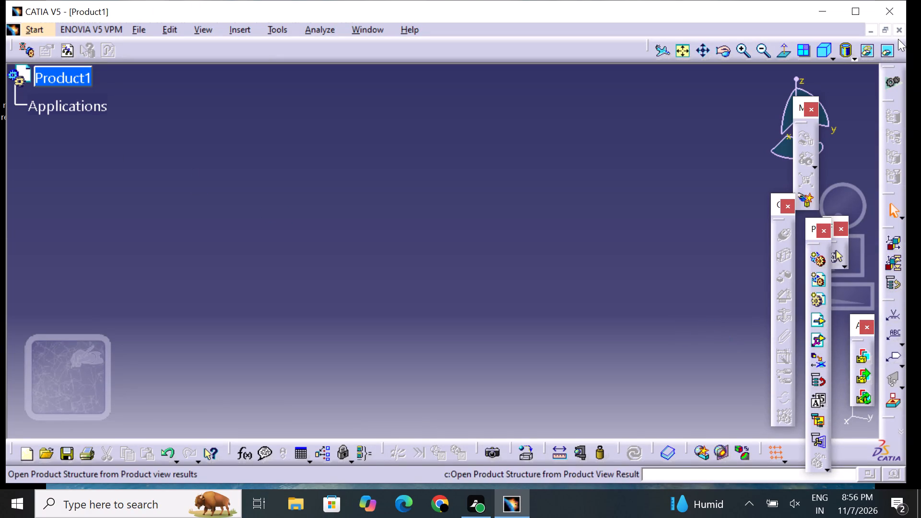
click(900, 28)
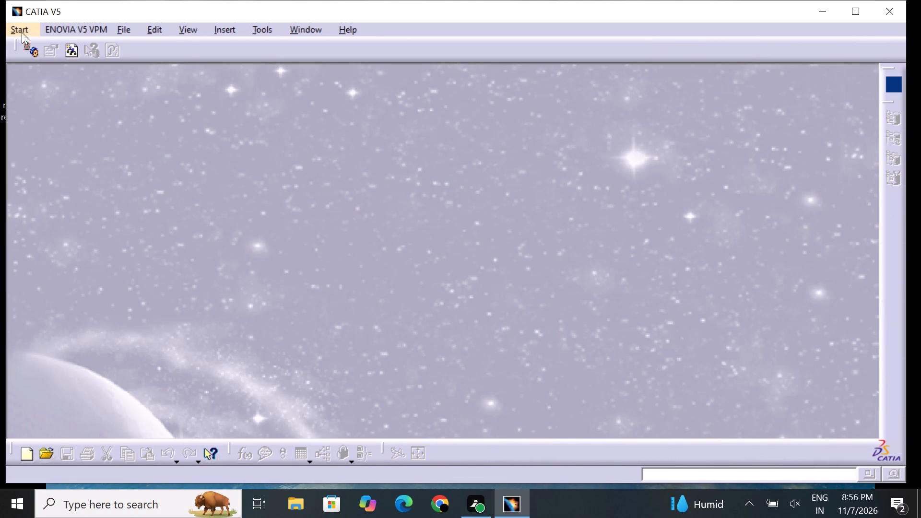
Create a new mechanical design part, keeping the default part name and hybrid design enabled.
click(21, 27)
click(47, 60)
click(263, 64)
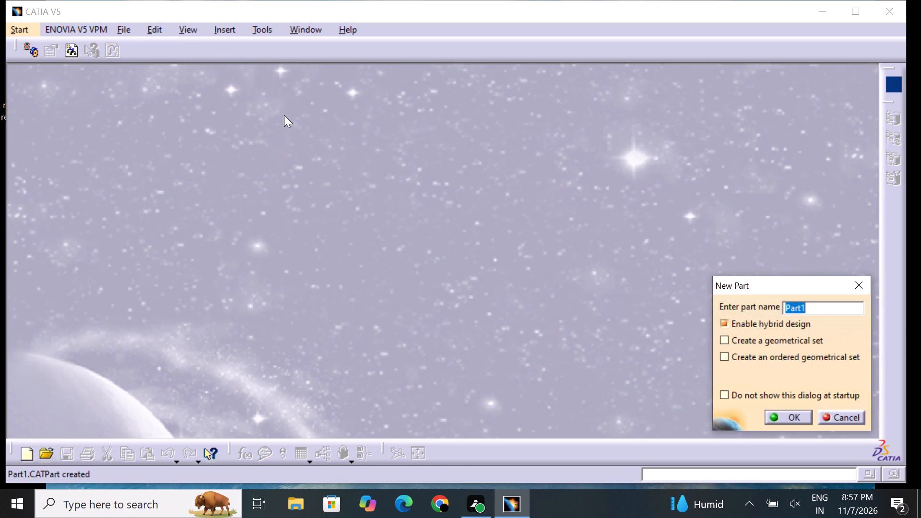
click(800, 421)
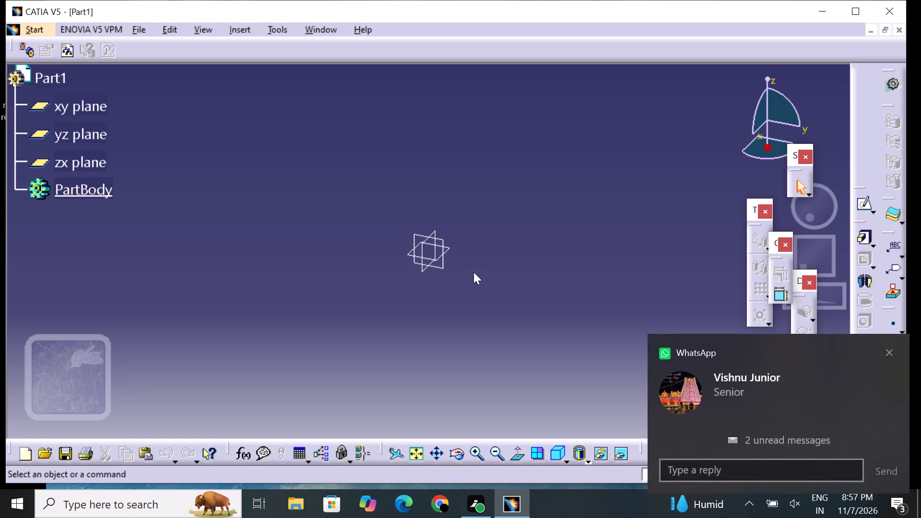
Open a new sketch on the xy plane of the part.
click(450, 245)
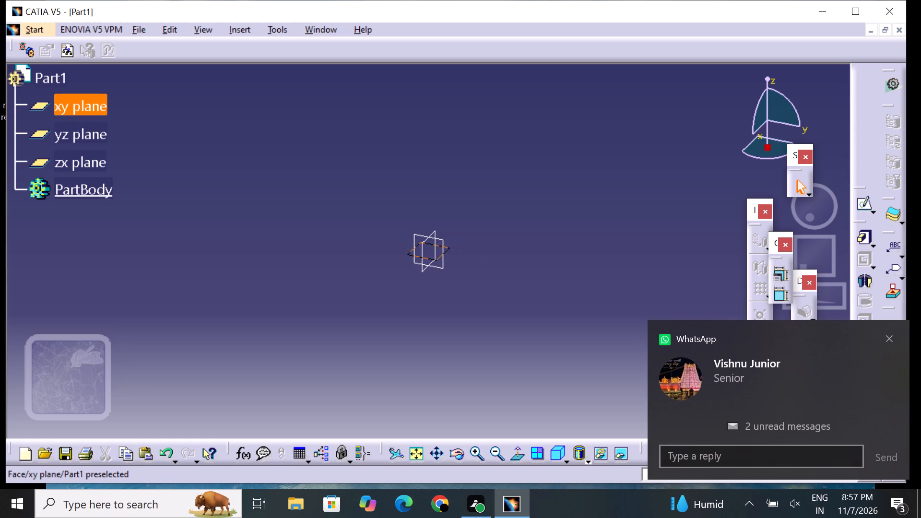
click(860, 206)
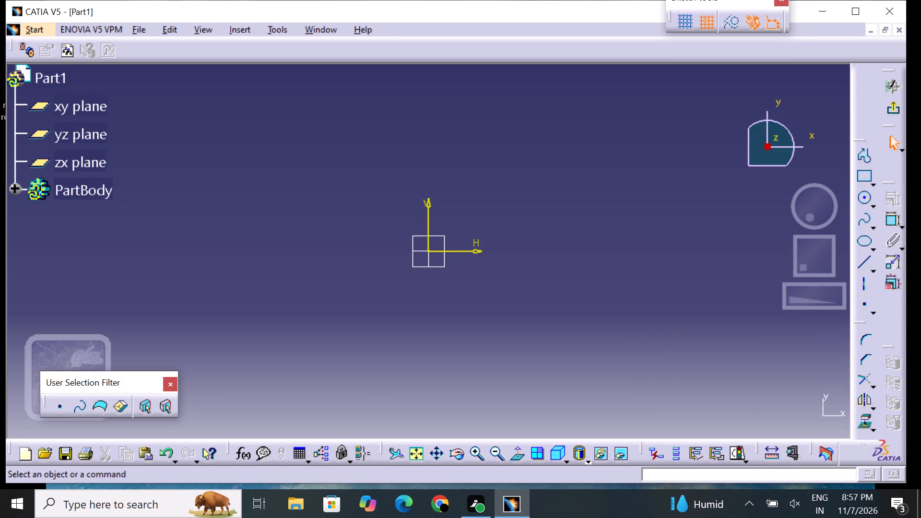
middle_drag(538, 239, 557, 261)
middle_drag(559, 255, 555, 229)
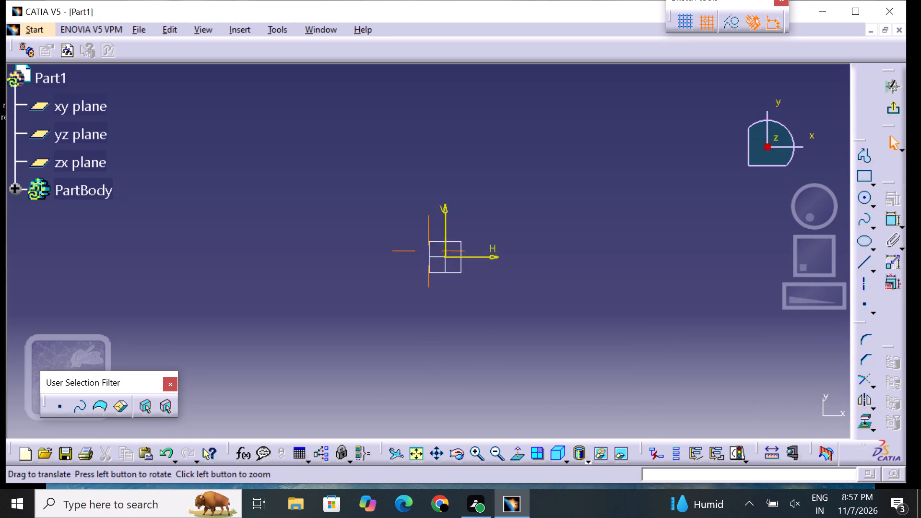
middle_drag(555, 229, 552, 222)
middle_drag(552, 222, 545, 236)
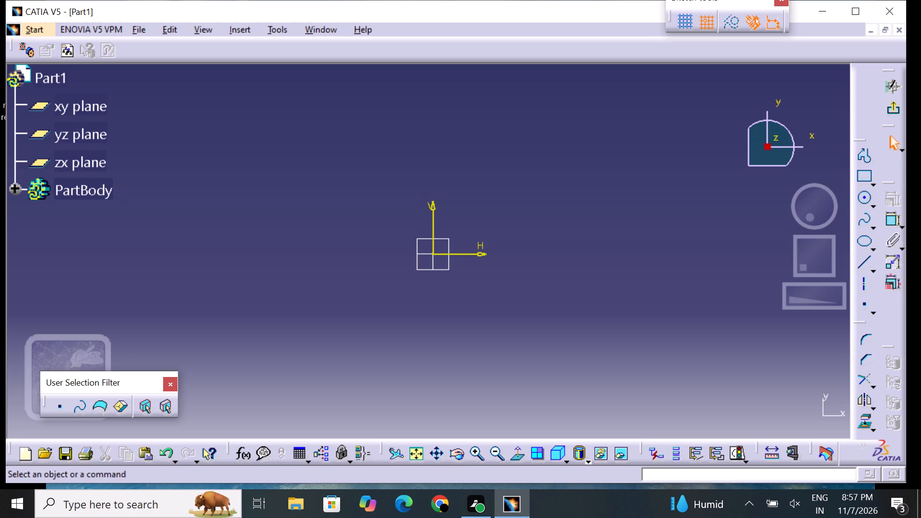
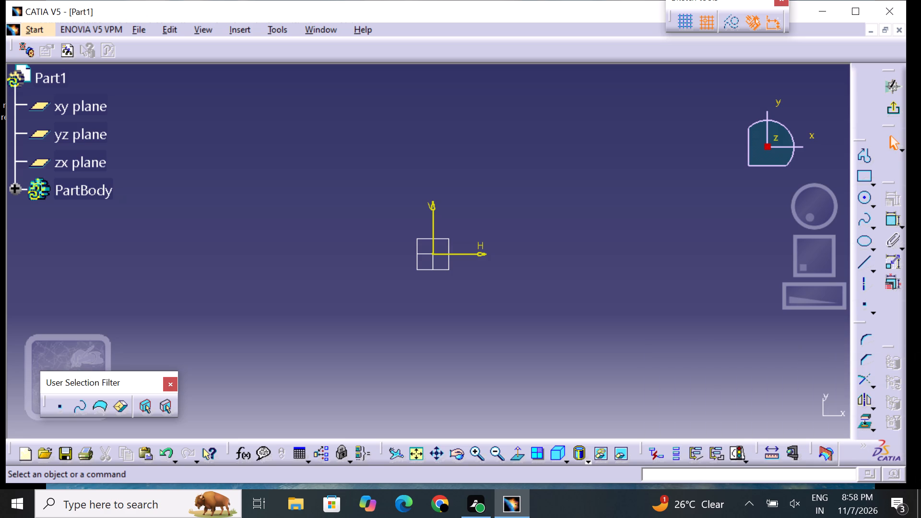
Sketch an upright rectangle around the sketch origin, about 90 mm wide and 160 mm high, starting its corner at H -50, V 80.
click(859, 175)
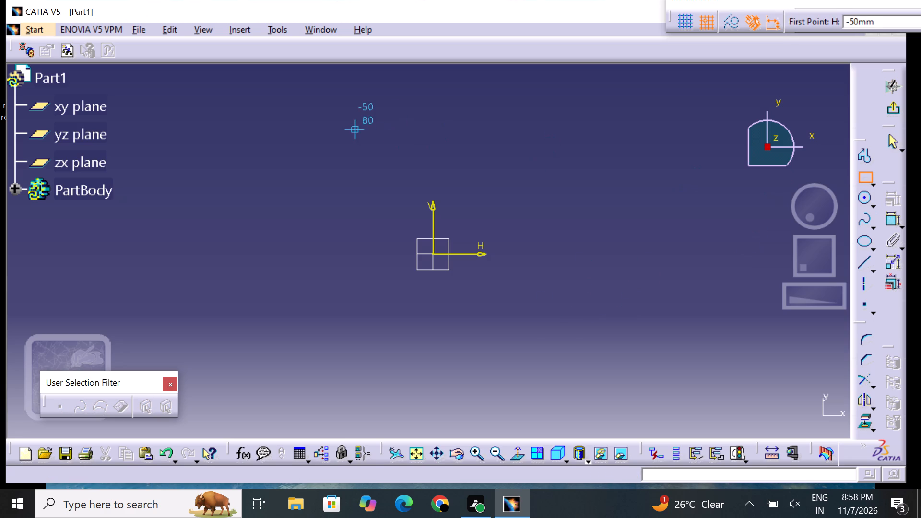
drag(349, 128, 512, 382)
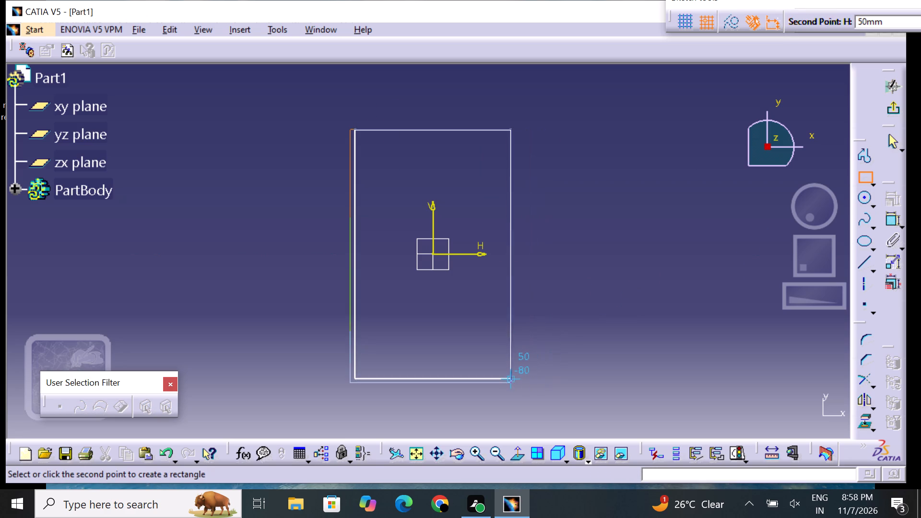
drag(512, 382, 504, 383)
click(501, 382)
click(559, 376)
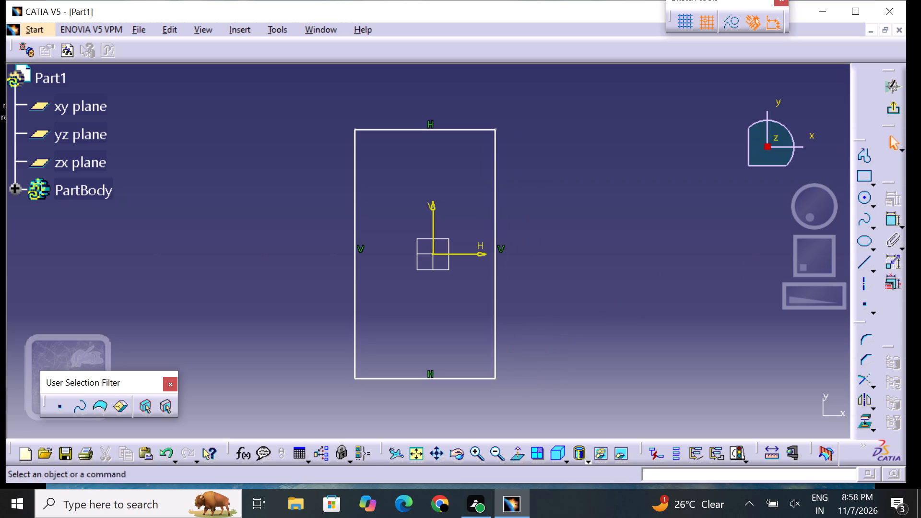
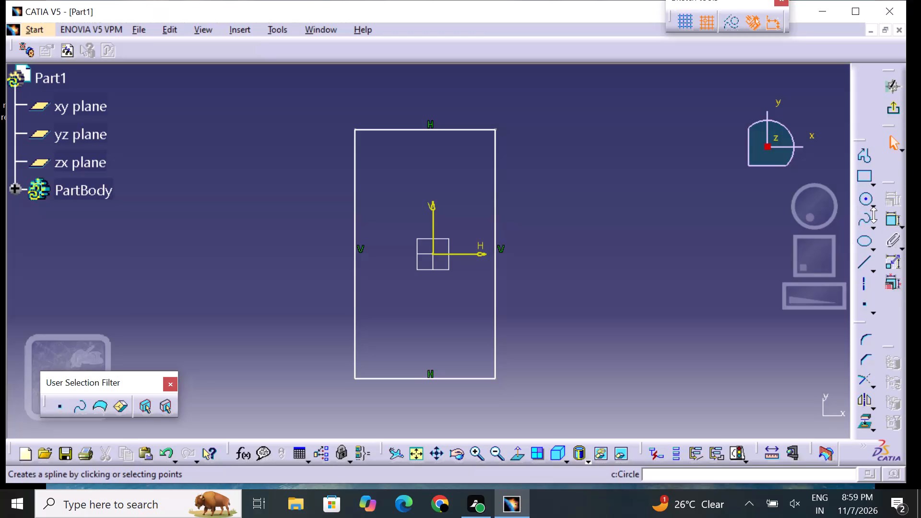
Dimension the rectangle's top edge and set its width to 125 mm.
click(896, 221)
click(415, 127)
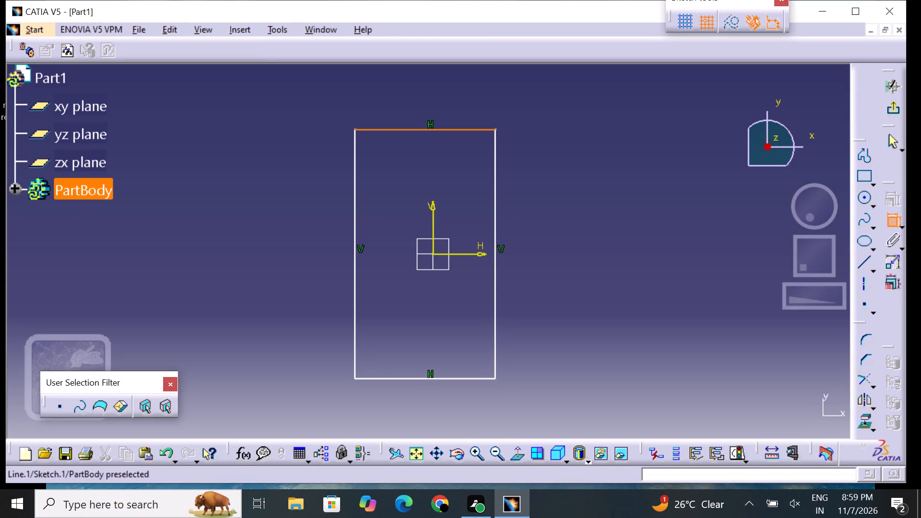
click(413, 108)
double_click(416, 106)
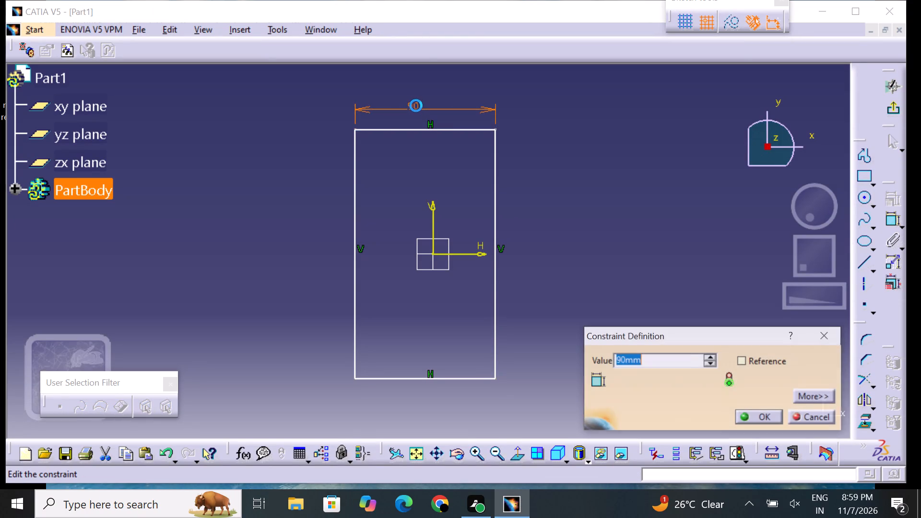
key(BackSpace)
text(125)
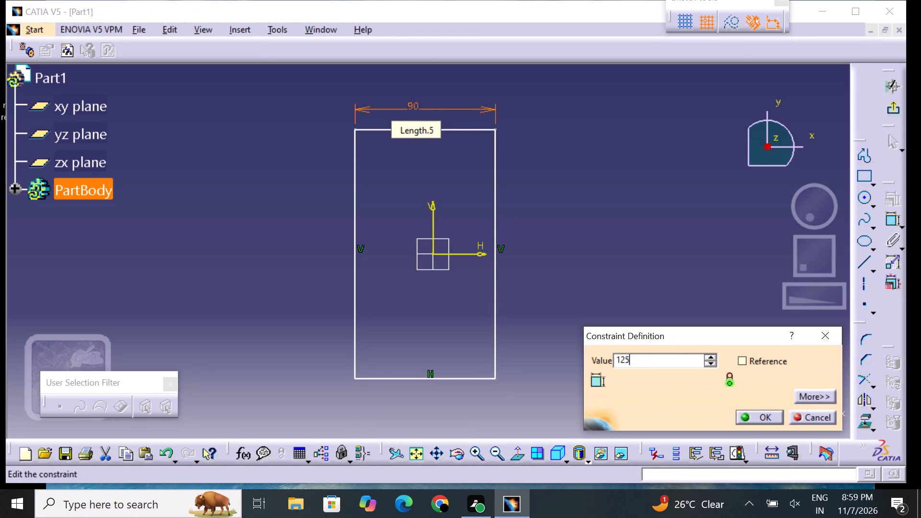
key(Return)
click(582, 210)
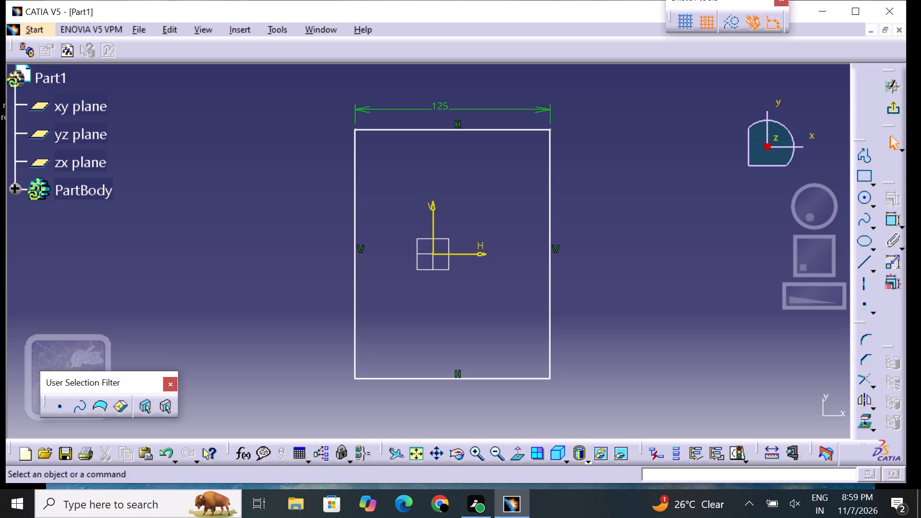
Dimension the rectangle's right vertical edge and set its height to 215 mm.
click(887, 223)
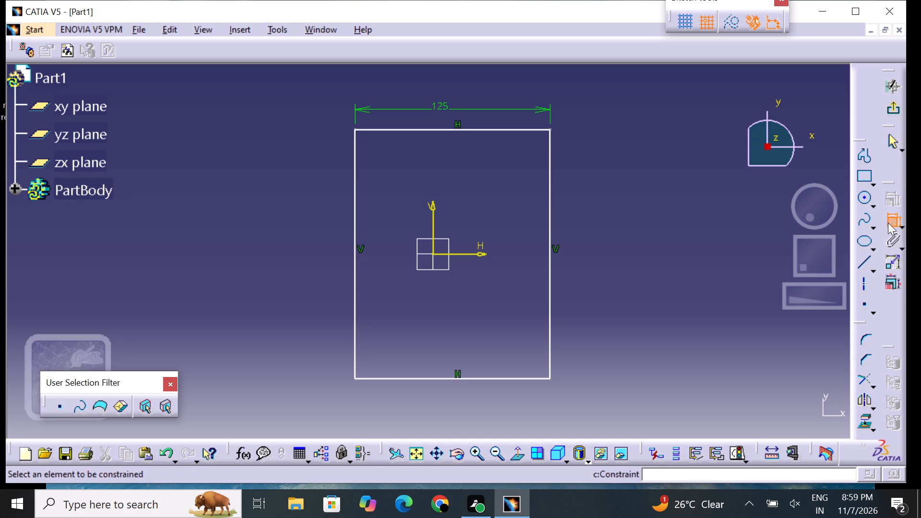
click(550, 273)
click(570, 272)
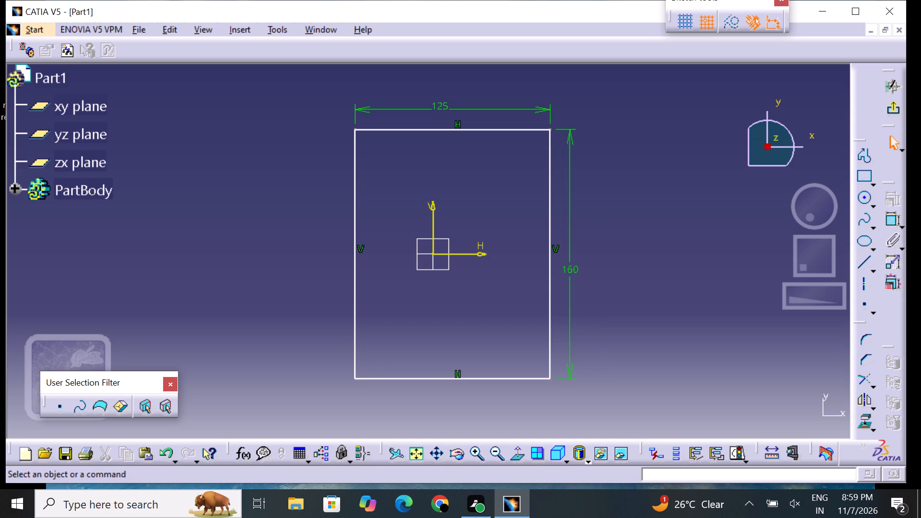
double_click(572, 270)
key(BackSpace)
text(215)
key(Return)
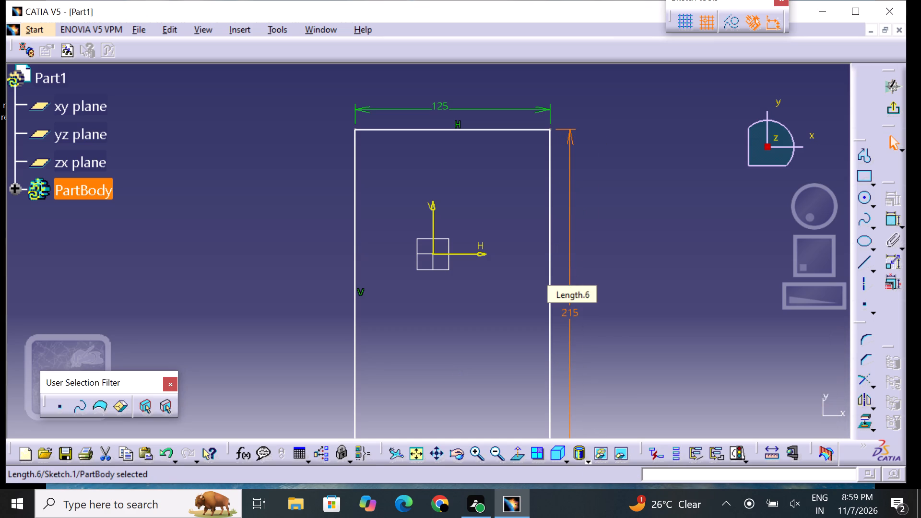
click(620, 258)
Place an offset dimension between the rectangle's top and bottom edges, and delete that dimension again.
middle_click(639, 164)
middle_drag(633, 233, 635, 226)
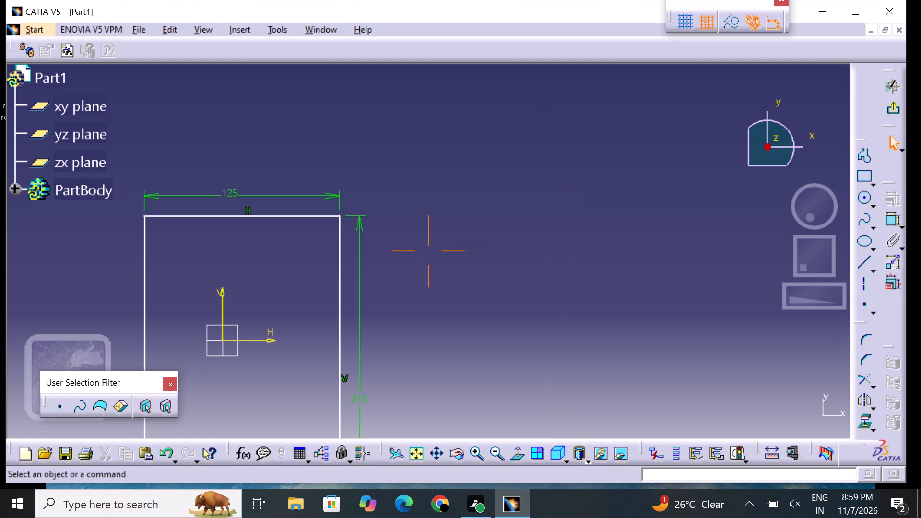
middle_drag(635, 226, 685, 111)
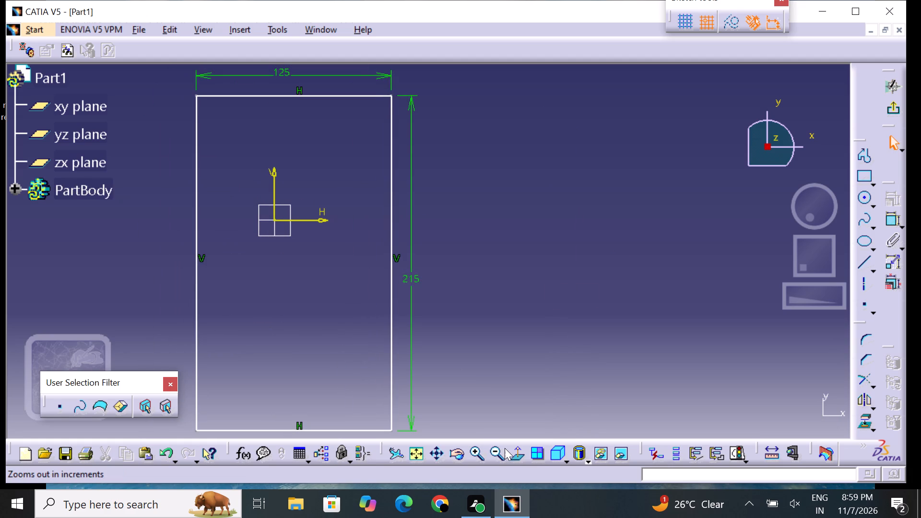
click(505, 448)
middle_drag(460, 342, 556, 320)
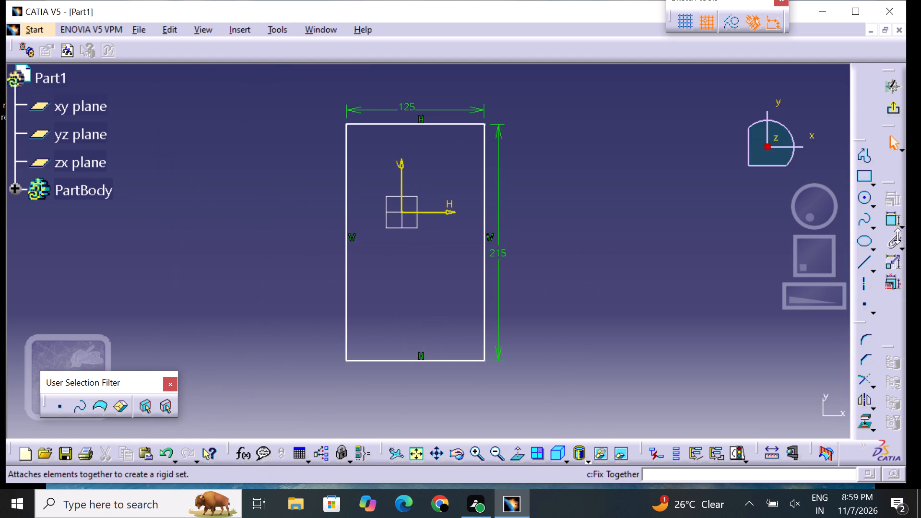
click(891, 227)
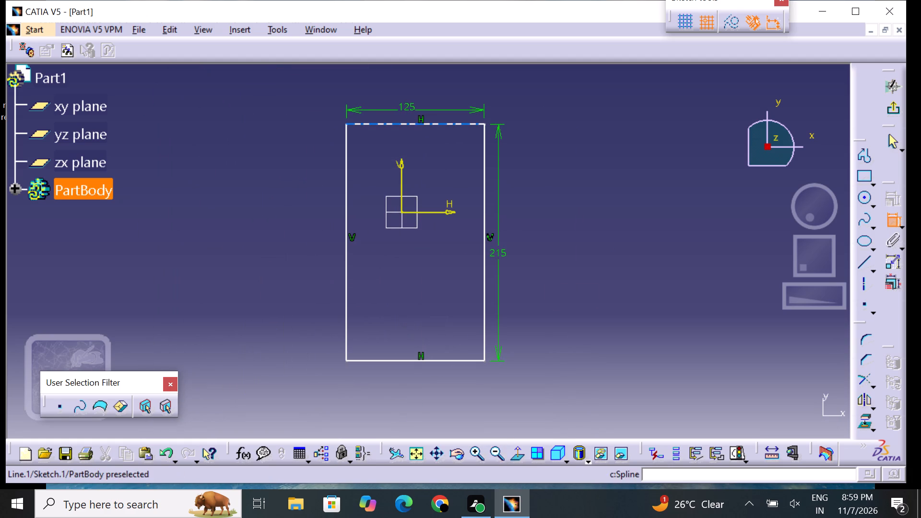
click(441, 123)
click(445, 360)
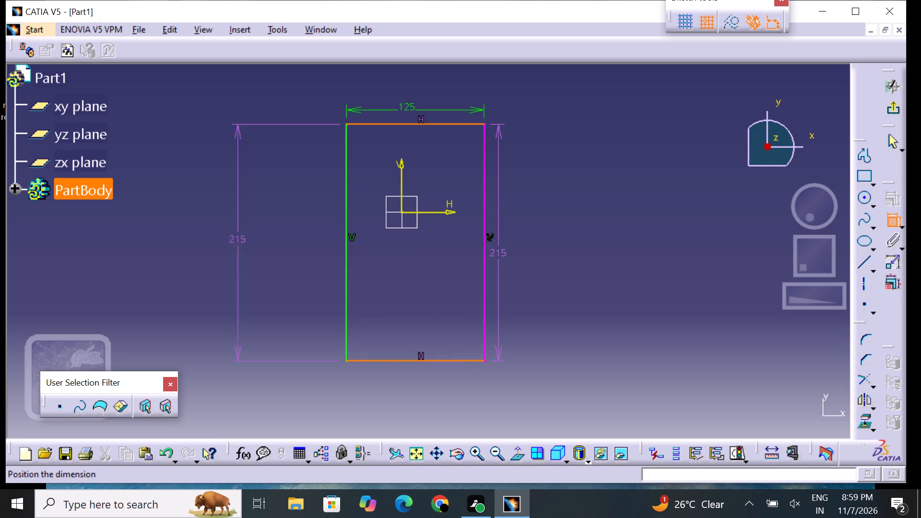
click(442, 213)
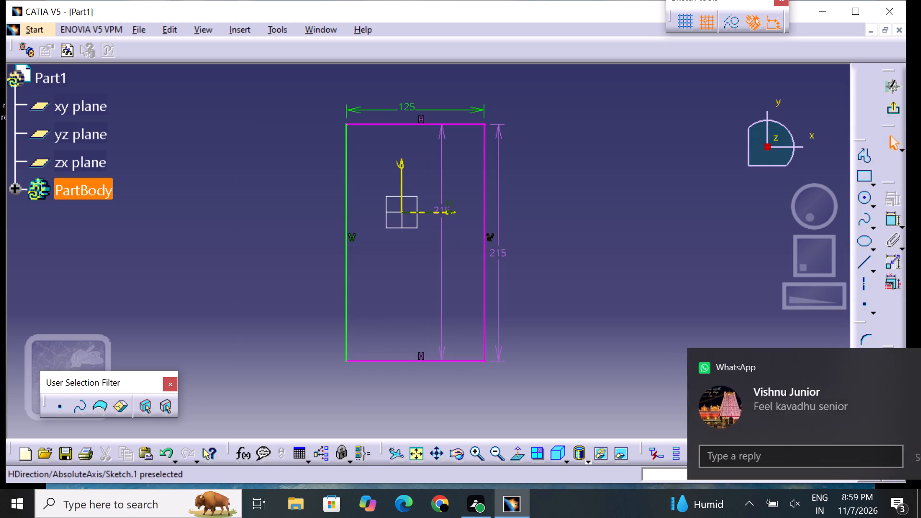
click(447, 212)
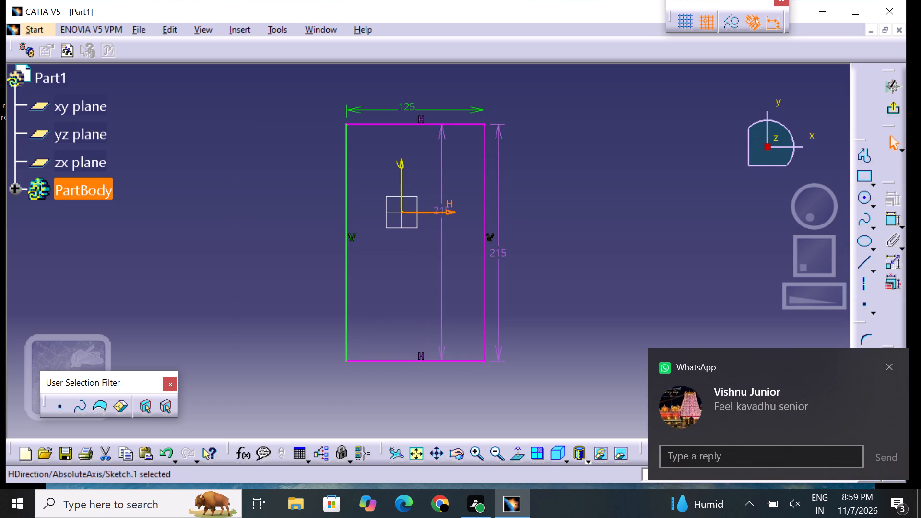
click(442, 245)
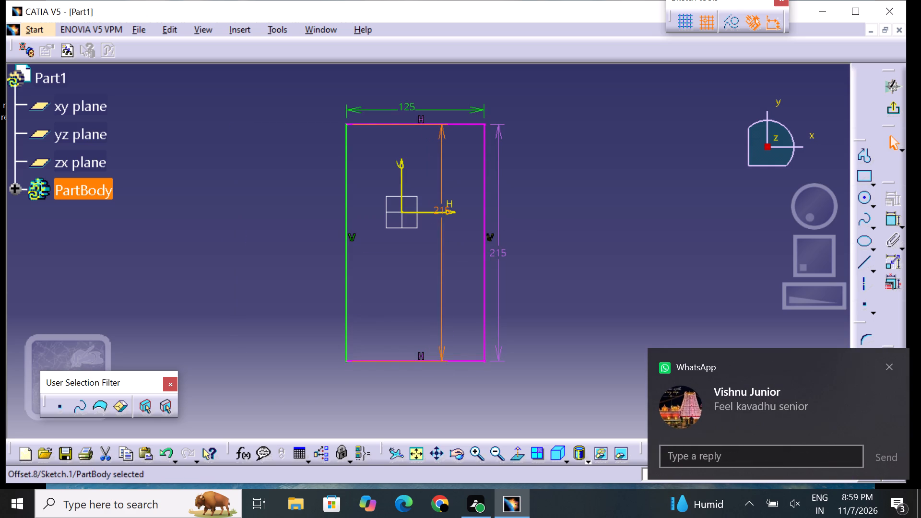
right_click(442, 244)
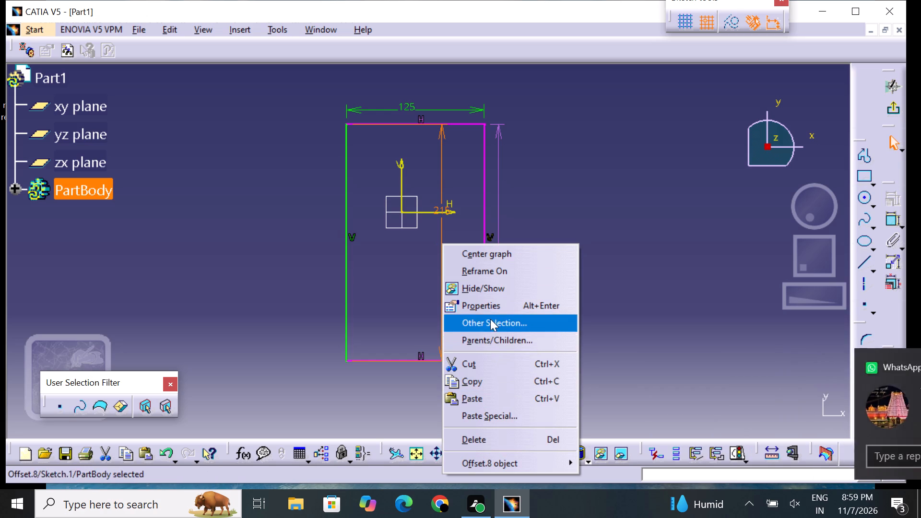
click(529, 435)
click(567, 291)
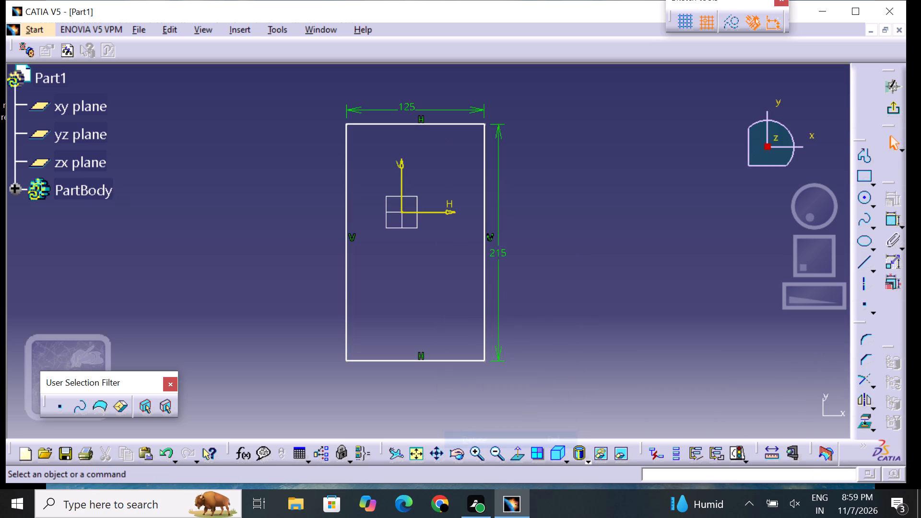
Constrain the rectangle's top and bottom edges as symmetric about the sketch's horizontal axis (H).
click(886, 222)
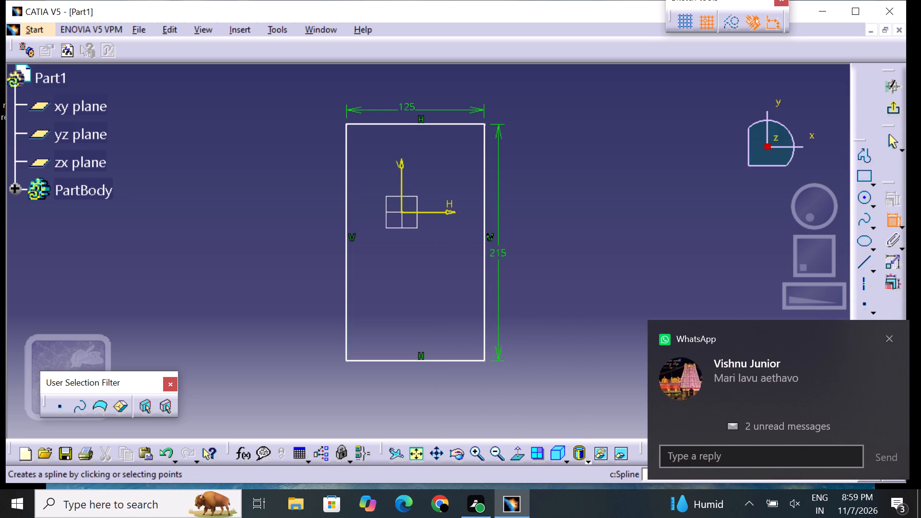
click(449, 126)
click(452, 359)
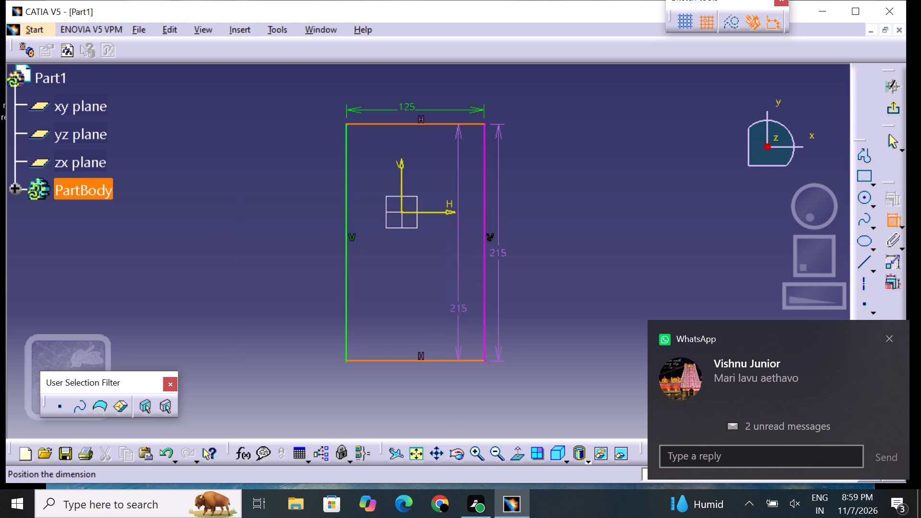
right_click(448, 259)
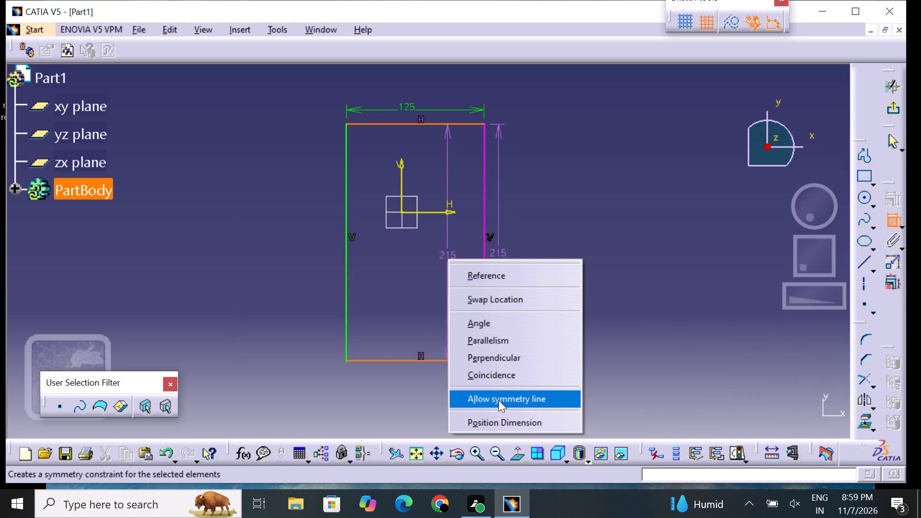
click(498, 400)
click(444, 211)
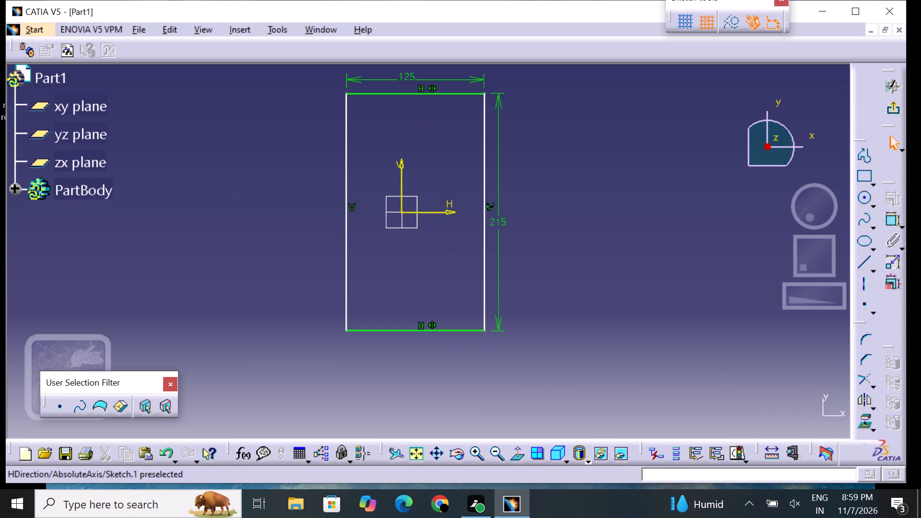
click(558, 239)
Place a second height dimension from the rectangle's left edge, close beside the right edge, and delete the original 215 mm dimension.
middle_drag(527, 224, 563, 274)
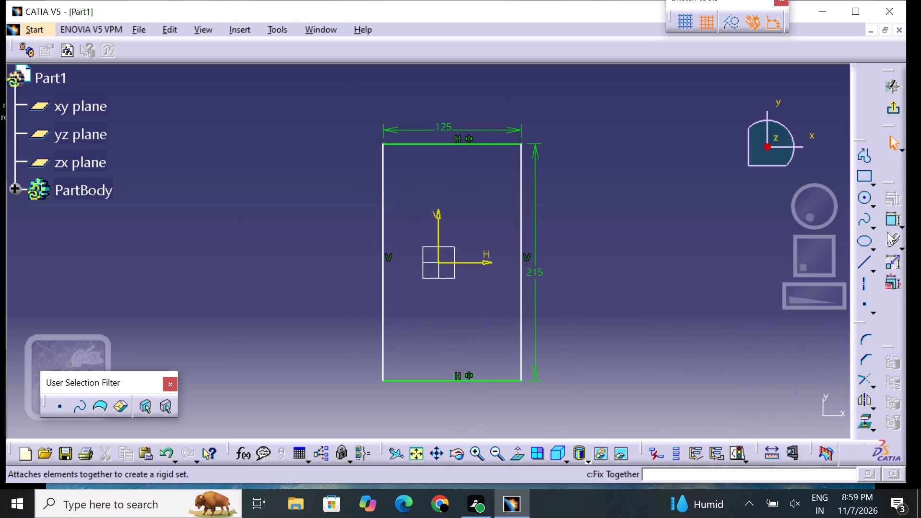
click(886, 222)
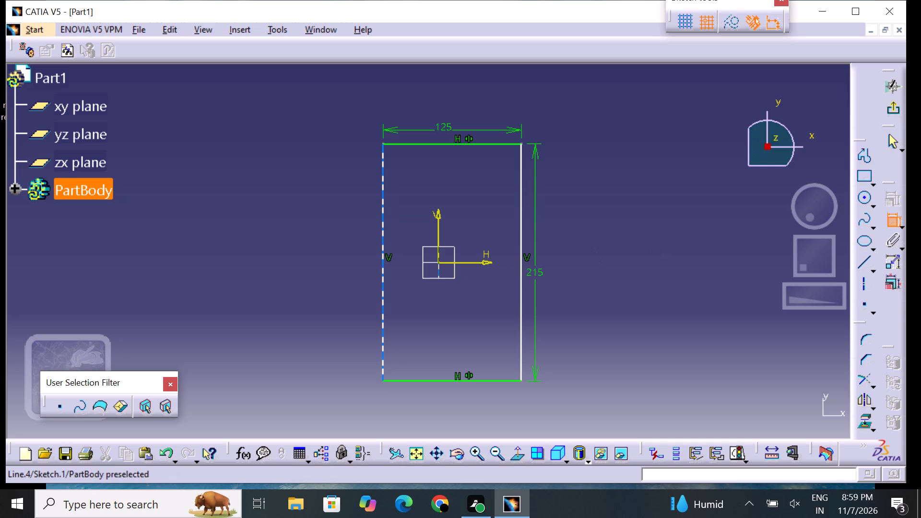
click(384, 295)
click(526, 288)
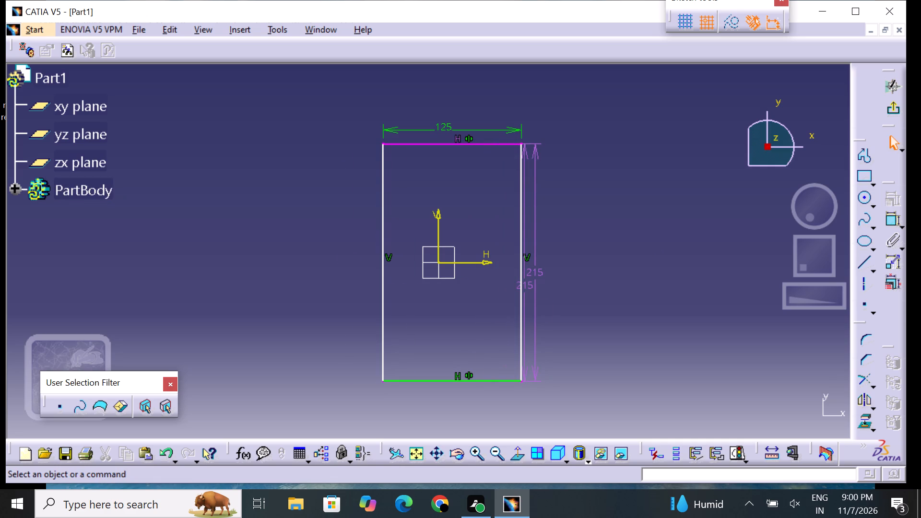
click(526, 285)
right_click(527, 285)
drag(572, 245, 562, 362)
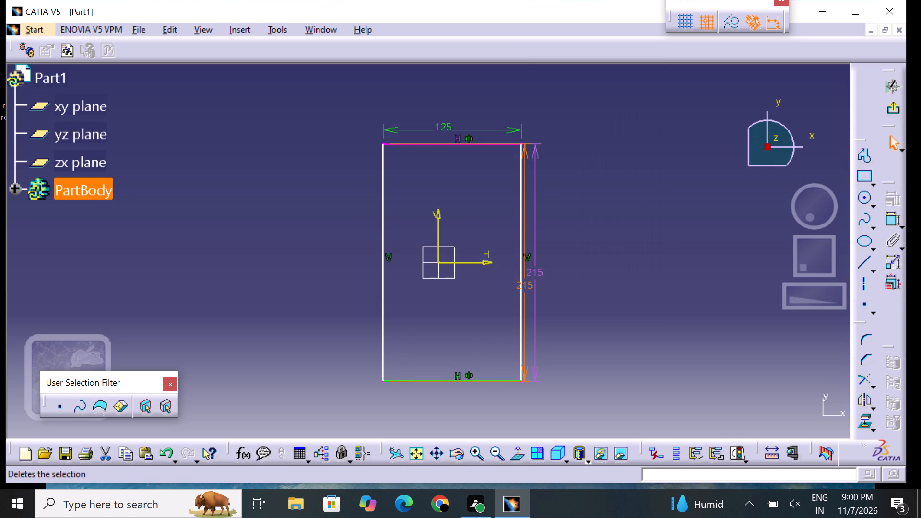
click(538, 268)
right_click(537, 268)
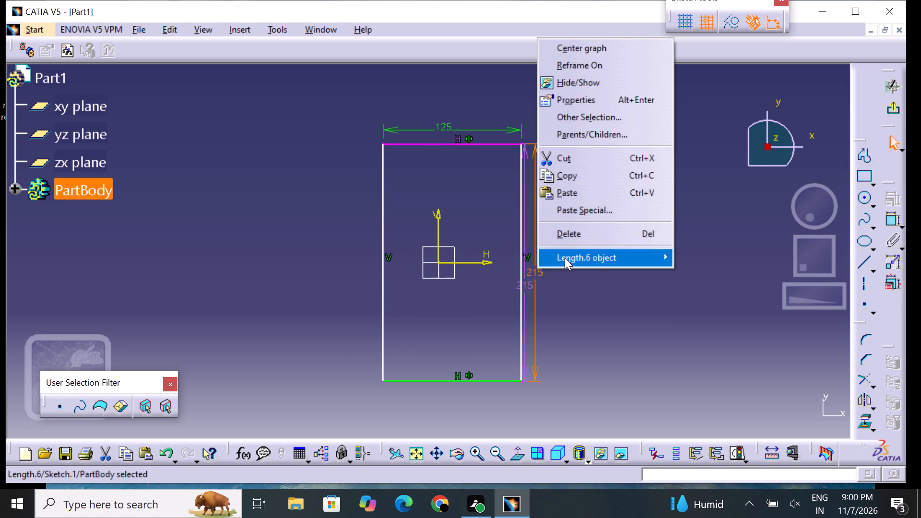
click(581, 232)
Constrain the rectangle's left and right edges as symmetric about the sketch's vertical axis (V).
drag(893, 222, 890, 227)
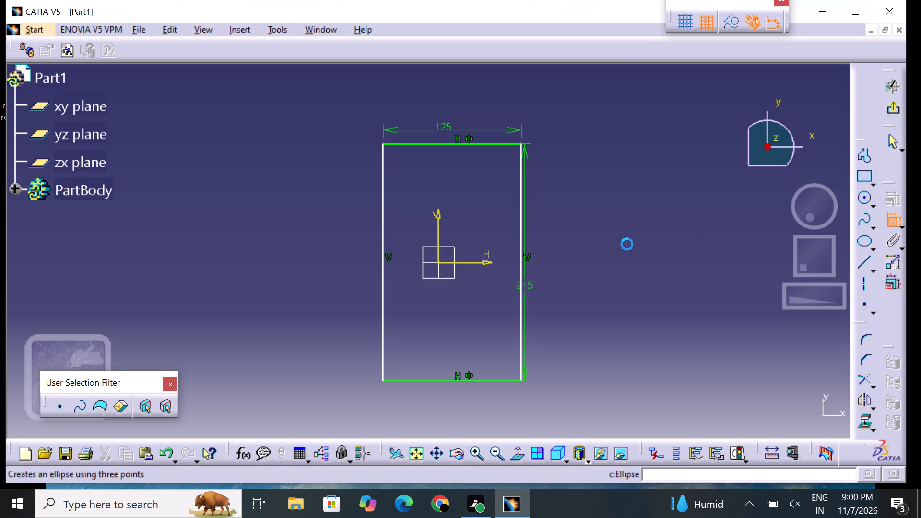
click(384, 278)
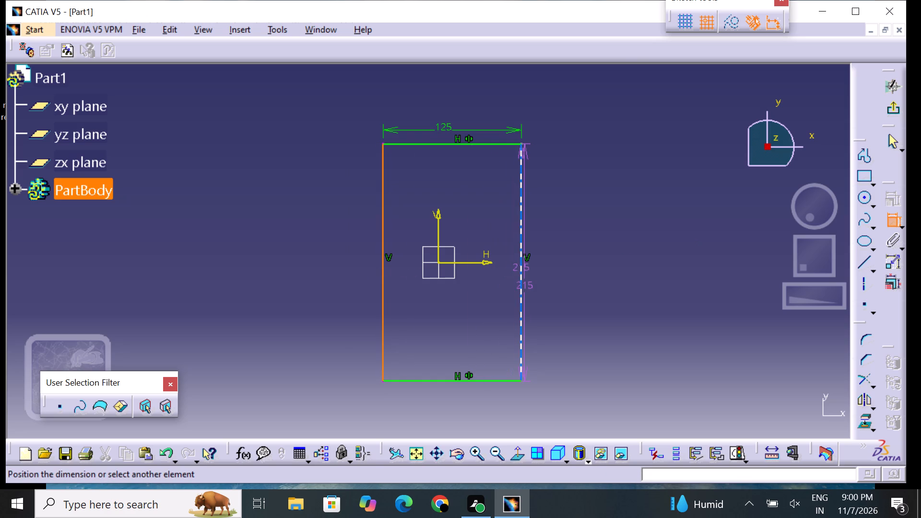
click(521, 271)
right_click(476, 260)
click(523, 224)
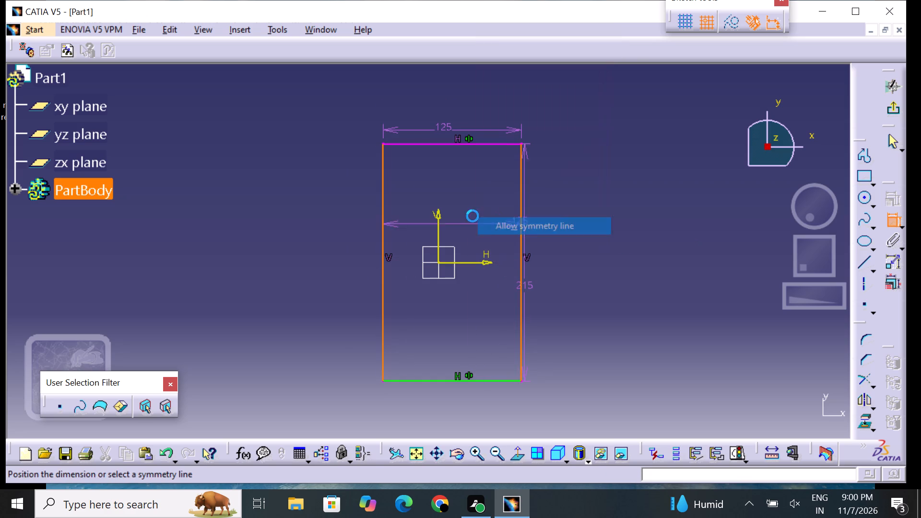
click(438, 220)
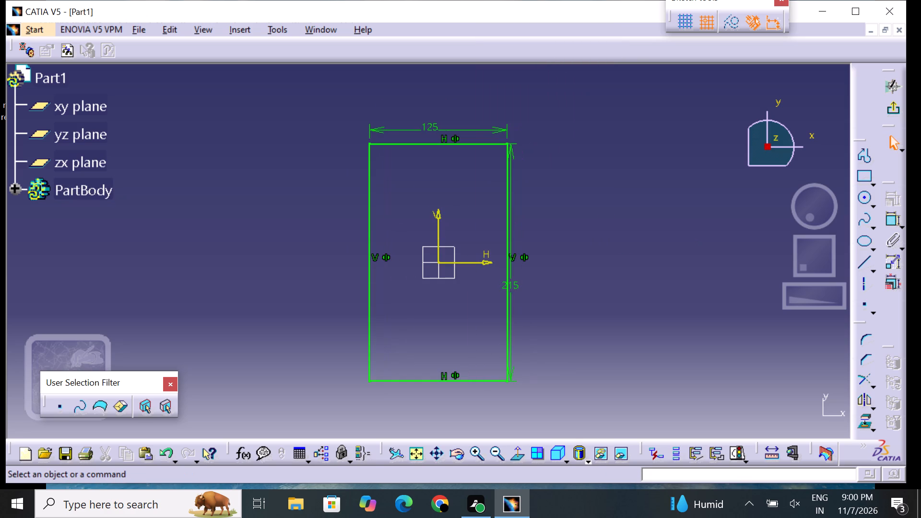
click(572, 254)
Move the 215 mm height dimension slightly farther outside the rectangle's right edge.
drag(513, 281, 523, 277)
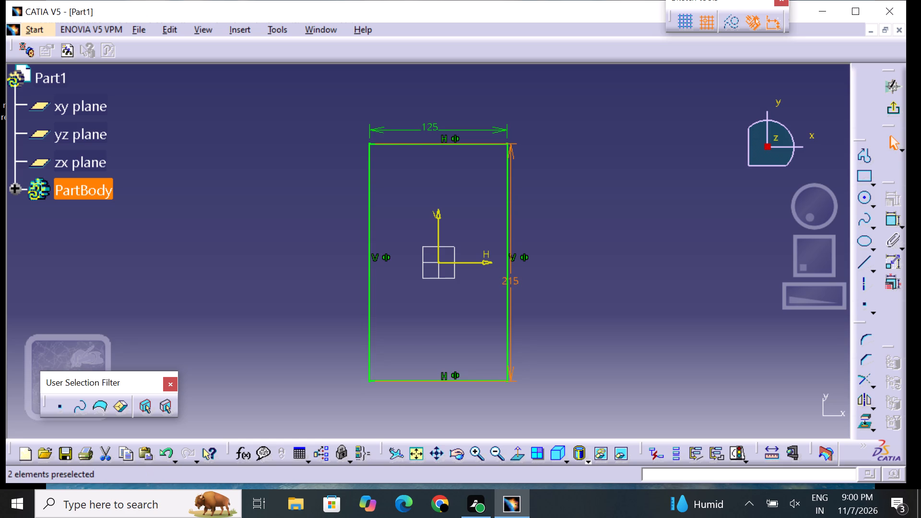
drag(515, 281, 534, 272)
drag(510, 216, 519, 216)
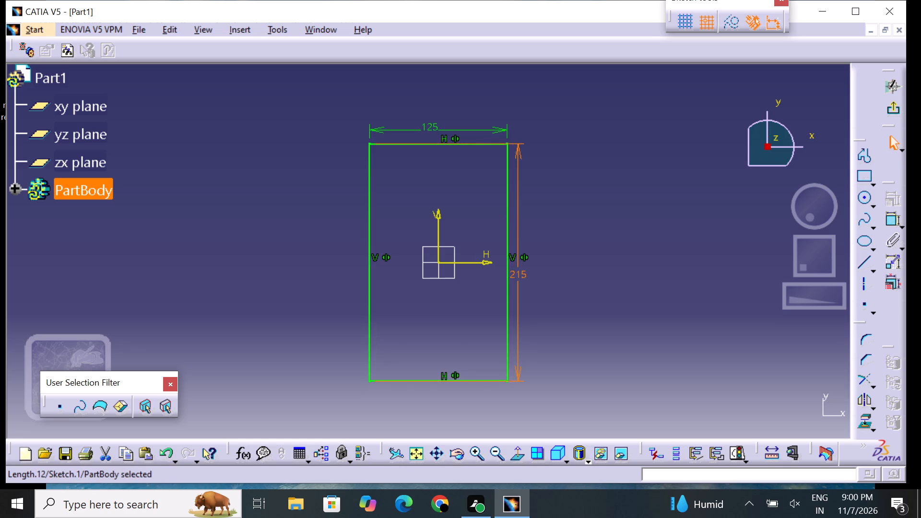
drag(519, 216, 520, 216)
click(547, 236)
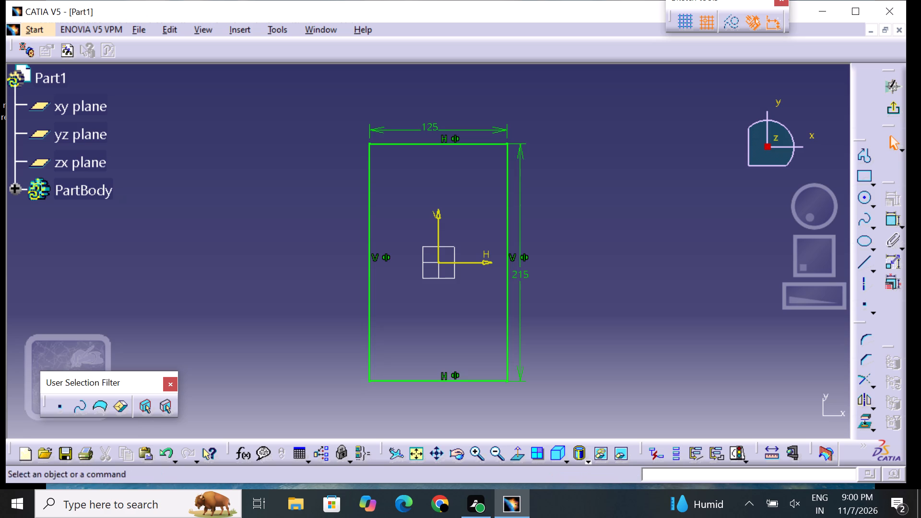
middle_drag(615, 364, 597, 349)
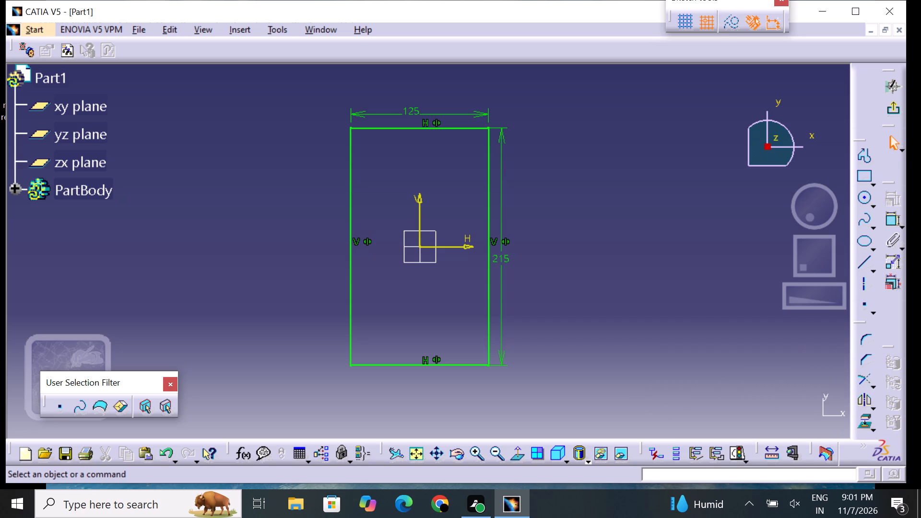
Sketch a three-sided notch inward from the rectangle's right edge with horizontal and vertical lines, about 22.5 mm deep and 110 mm tall.
click(865, 261)
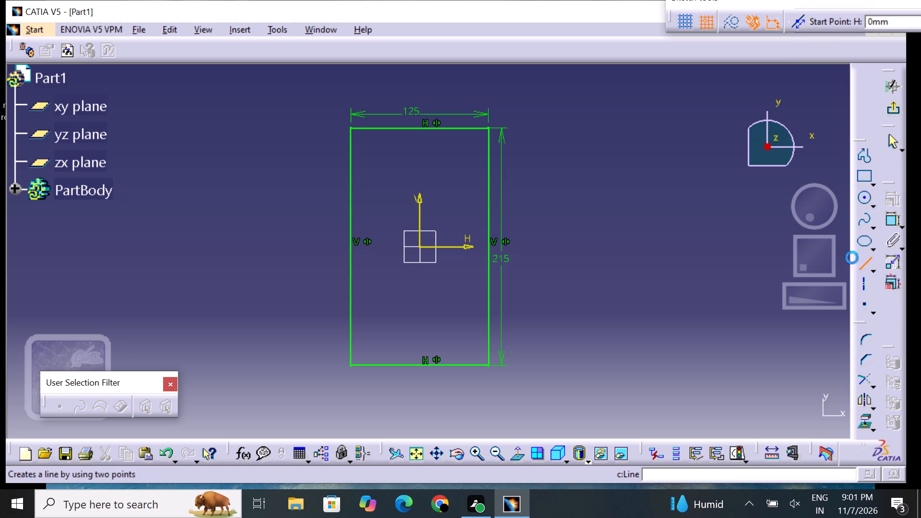
click(488, 184)
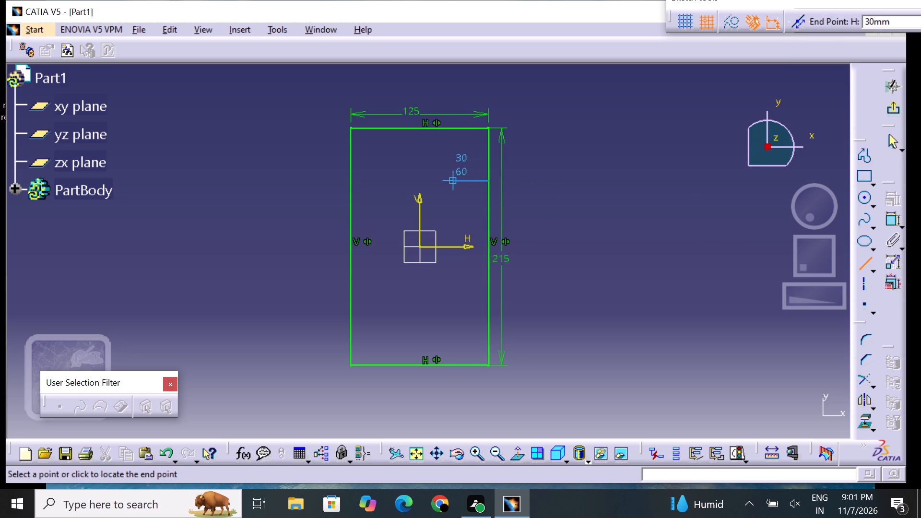
click(463, 185)
click(604, 211)
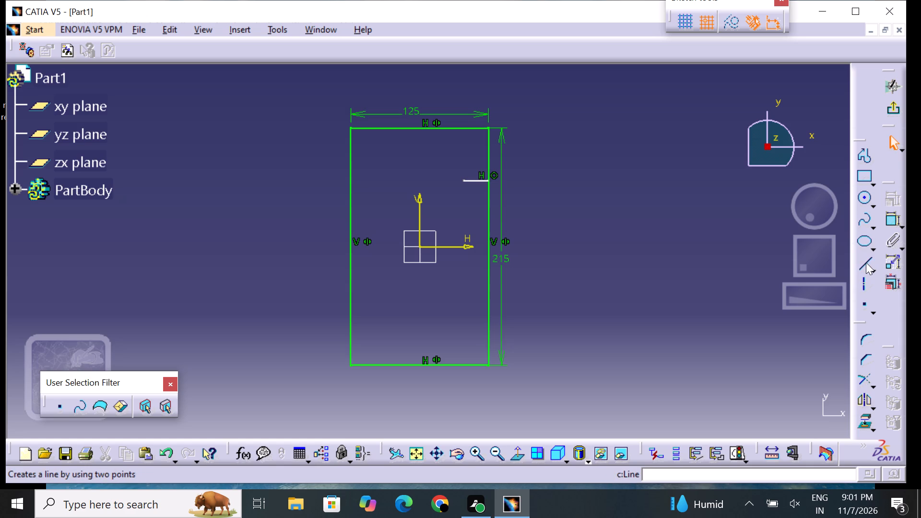
drag(866, 262, 866, 254)
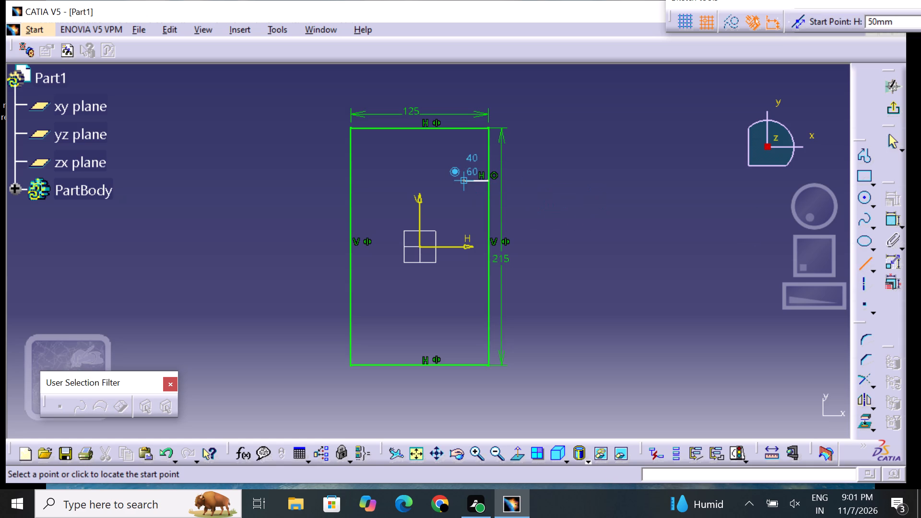
click(466, 183)
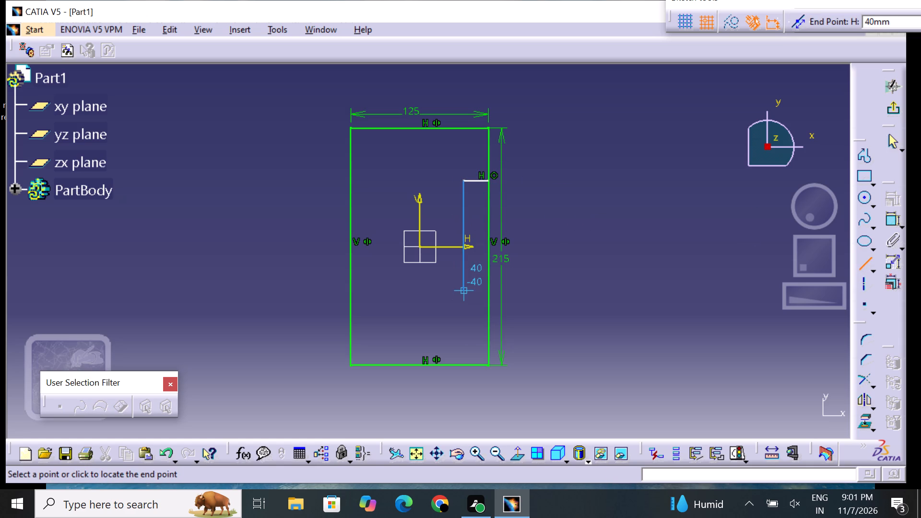
click(464, 298)
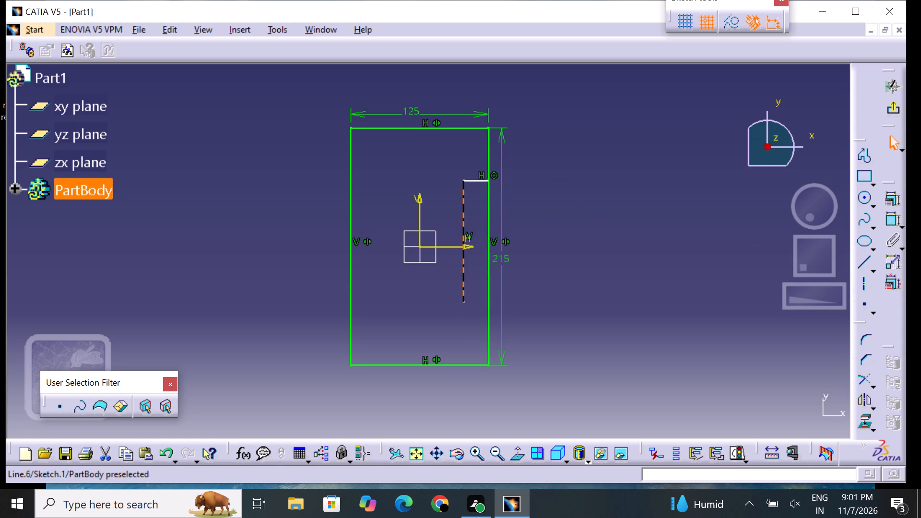
click(616, 293)
click(859, 267)
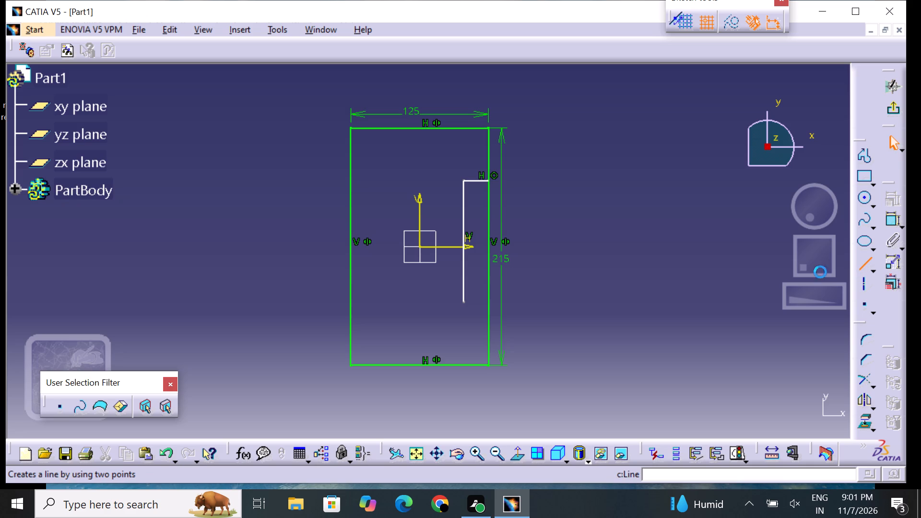
click(463, 304)
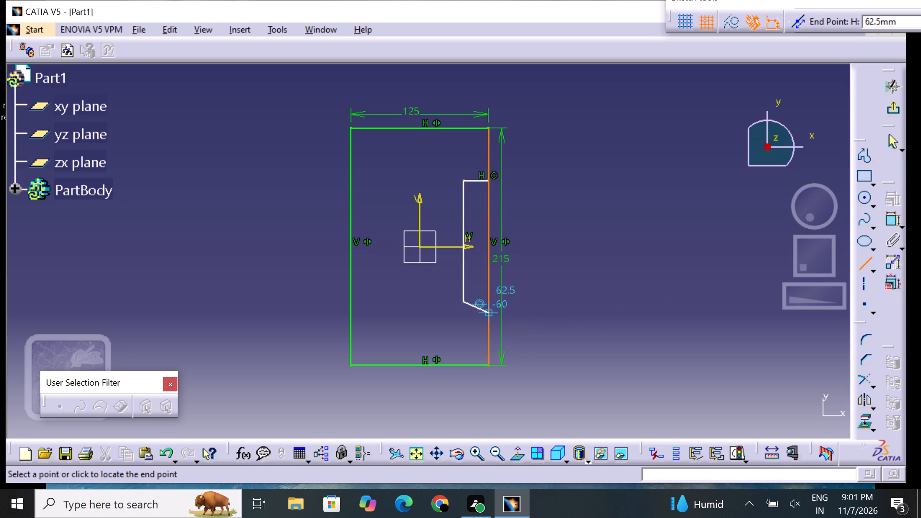
click(488, 301)
drag(590, 307, 590, 303)
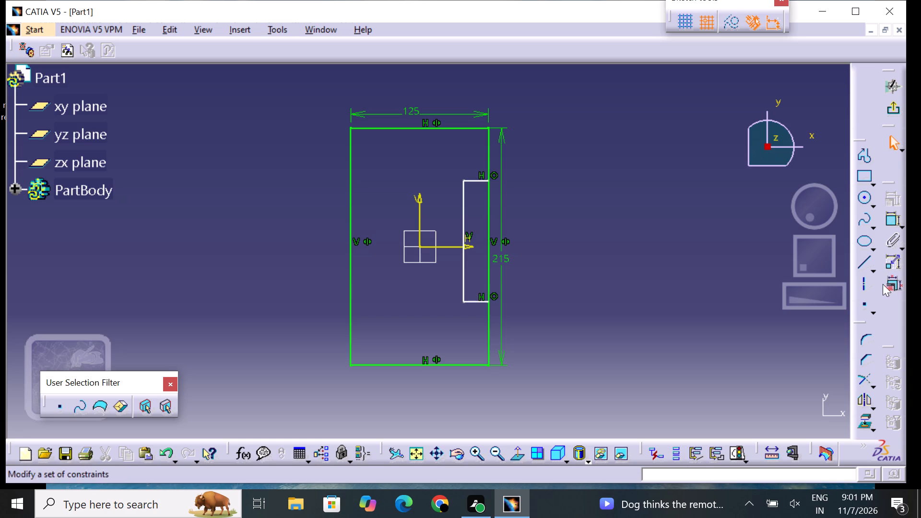
Dimension the notch's upper horizontal line and set its length to 15 mm.
click(888, 217)
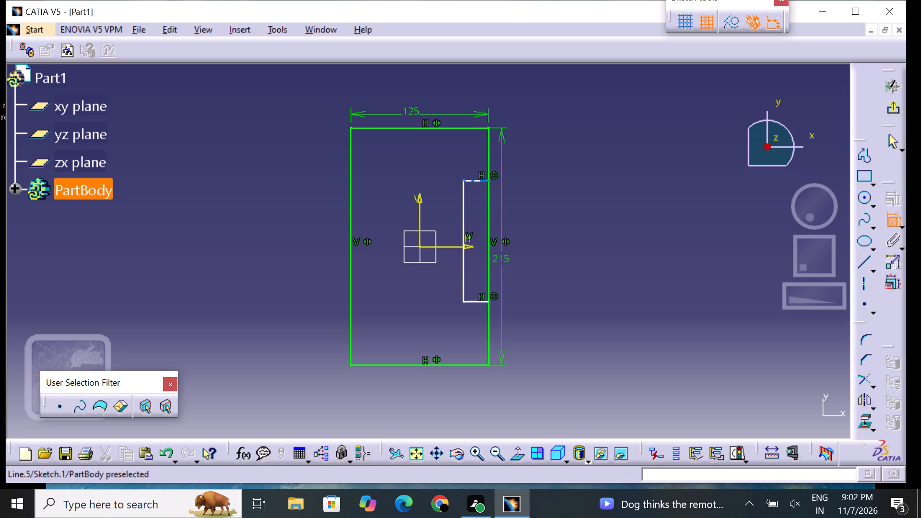
click(476, 181)
click(478, 165)
double_click(479, 163)
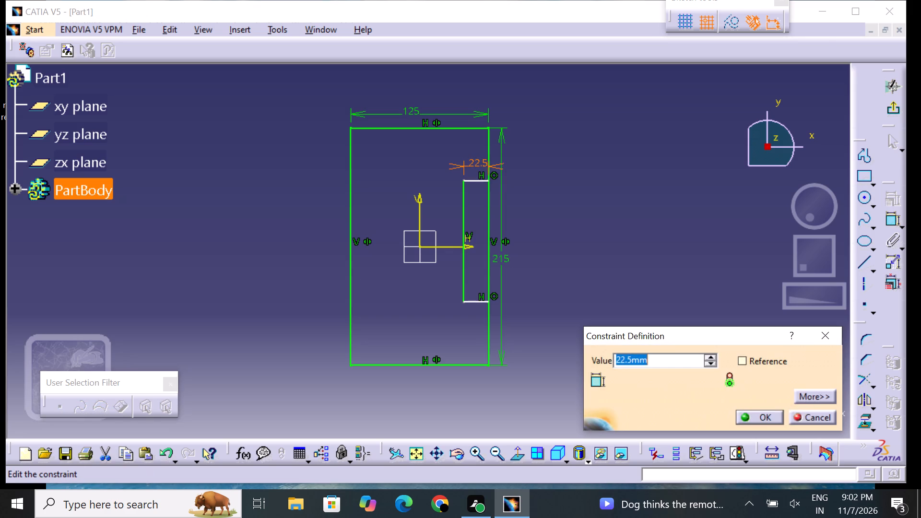
key(BackSpace)
text(15)
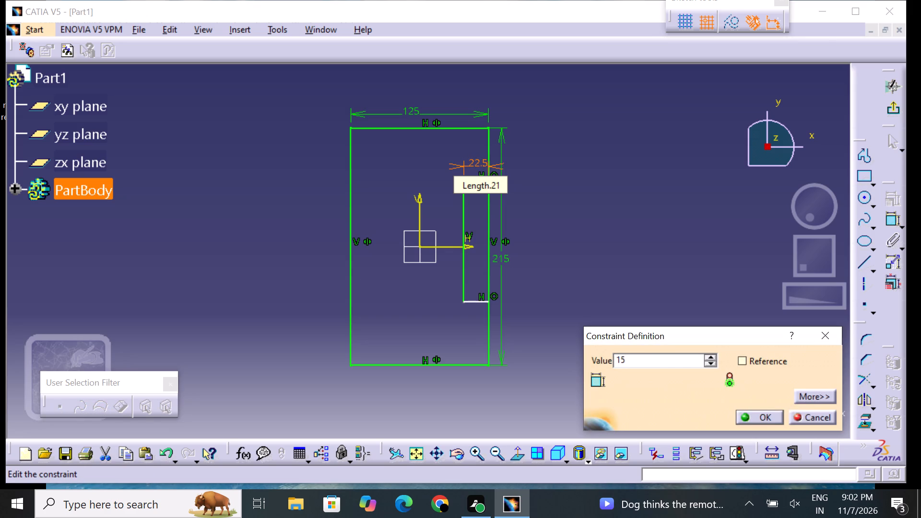
key(Return)
click(587, 234)
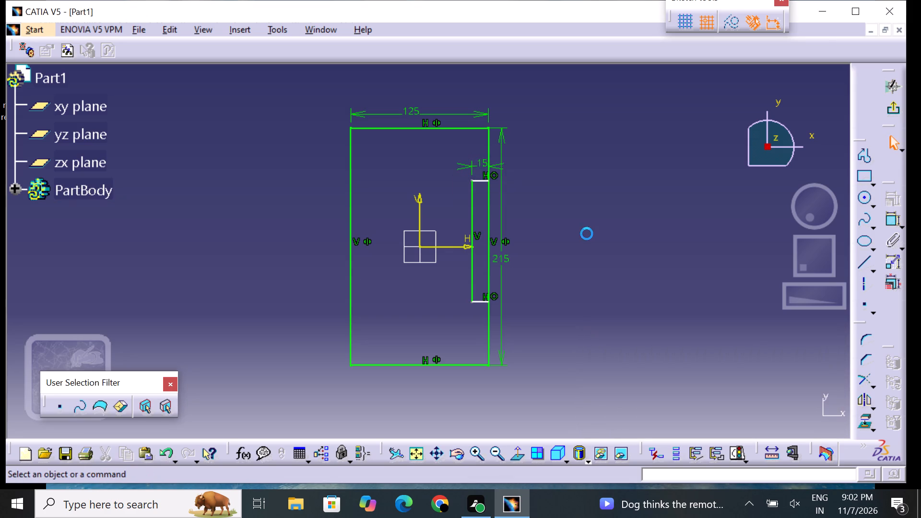
Dimension the notch's vertical line and set its length to 135 mm.
click(892, 215)
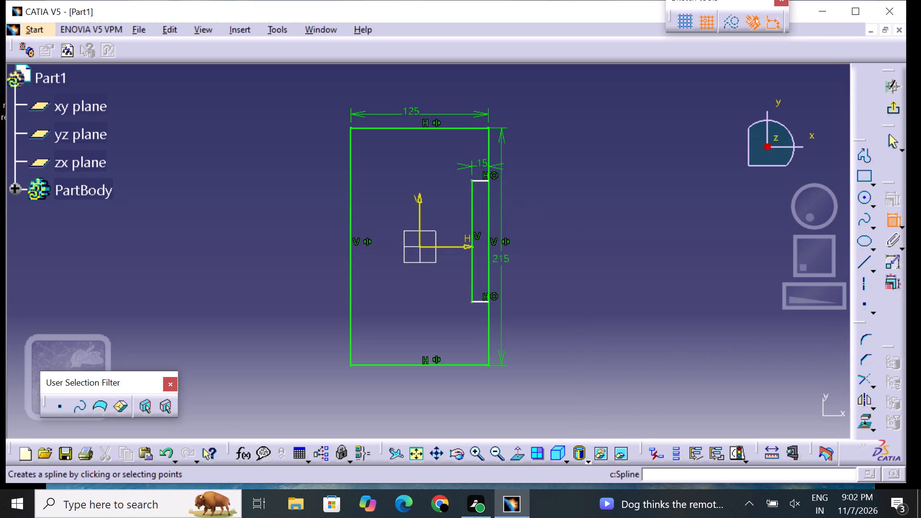
click(472, 224)
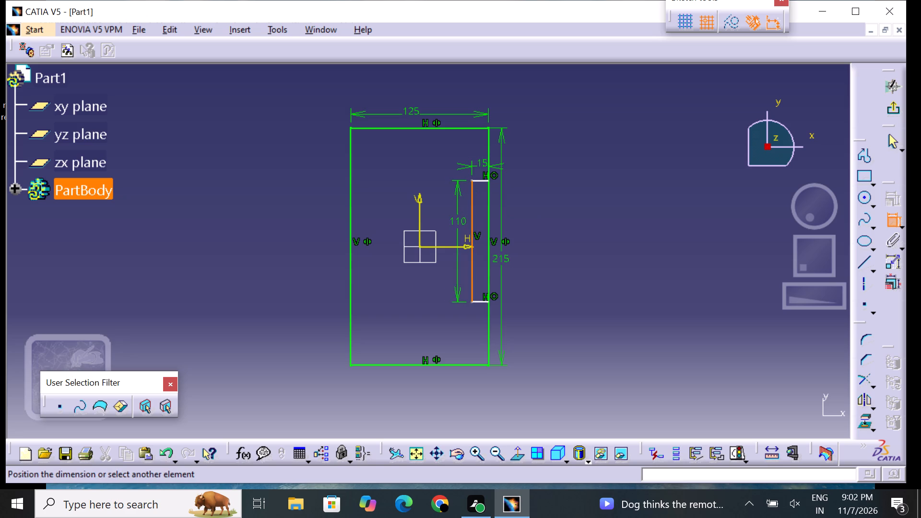
click(447, 237)
double_click(447, 234)
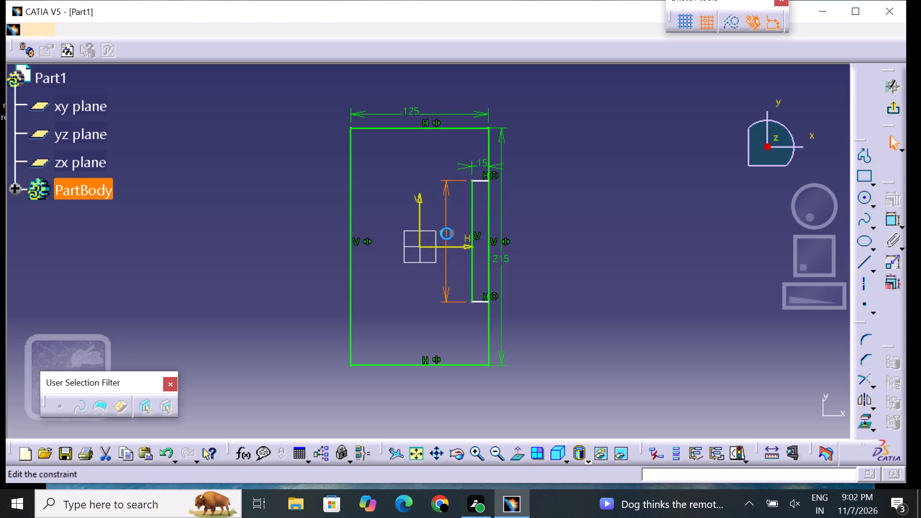
key(BackSpace)
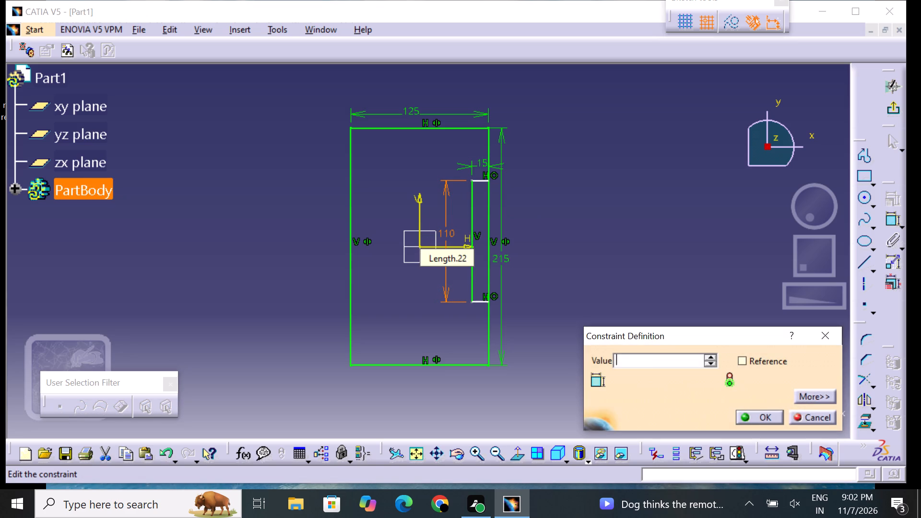
text(135)
key(Return)
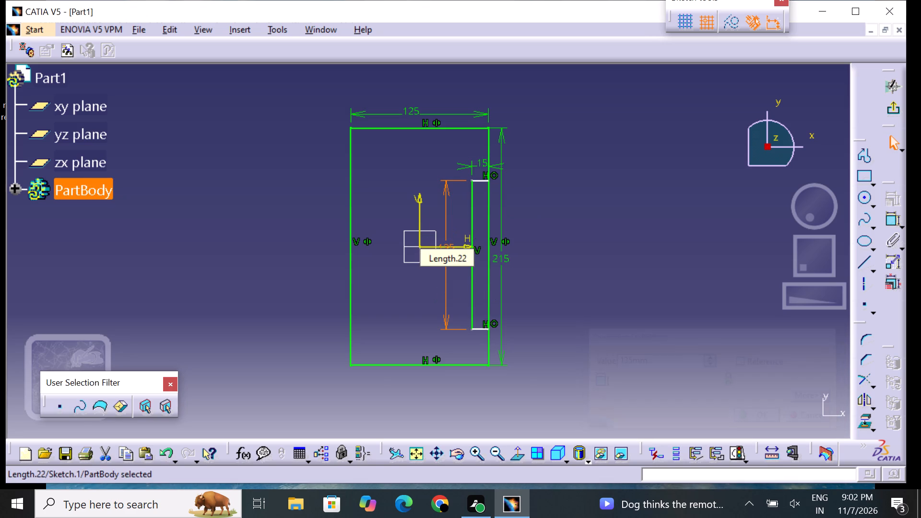
drag(594, 277, 599, 274)
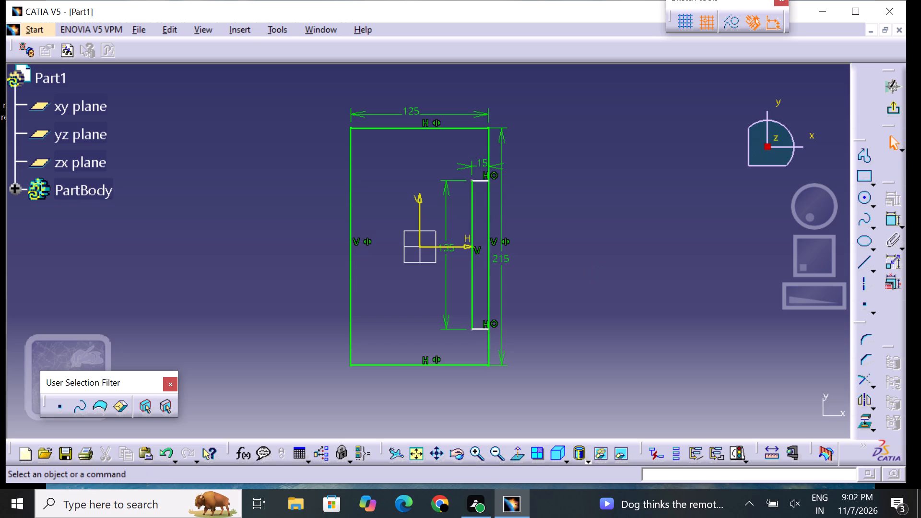
Constrain the notch's upper and lower horizontal lines as symmetric about the sketch's horizontal axis (H).
click(895, 221)
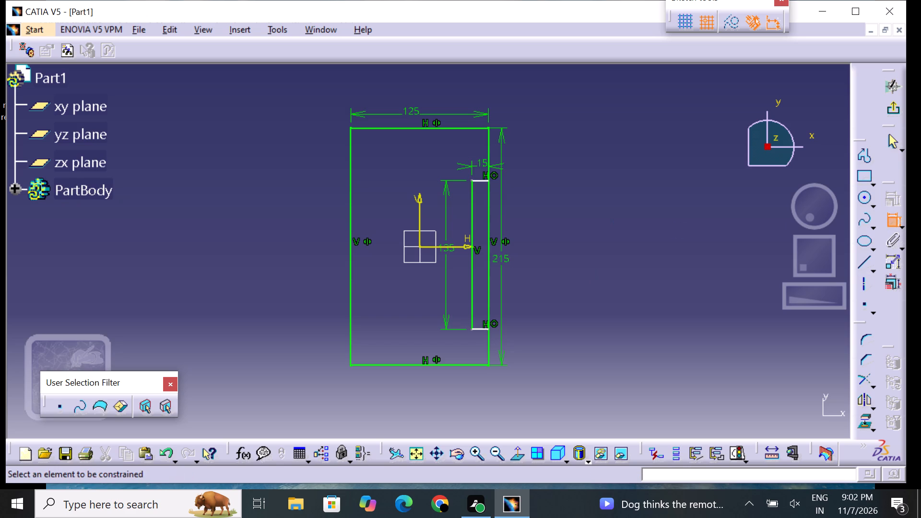
click(480, 182)
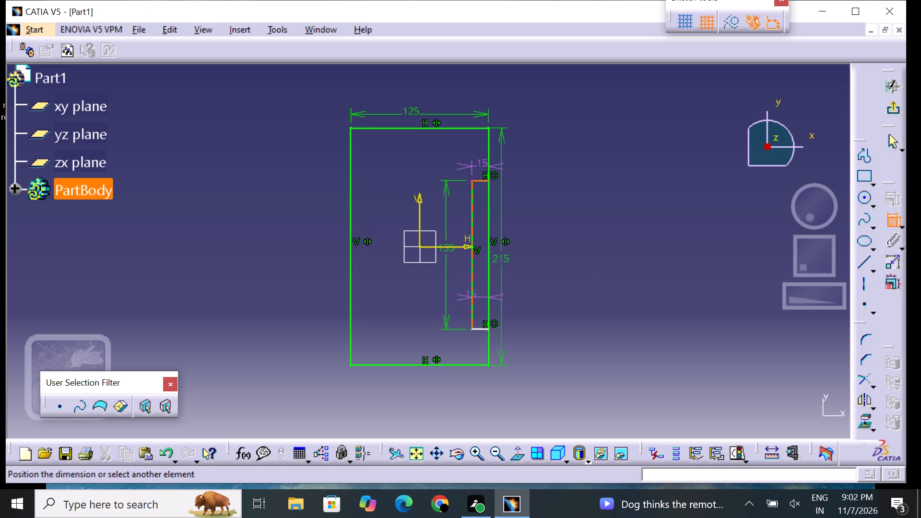
click(480, 330)
right_drag(474, 290, 470, 289)
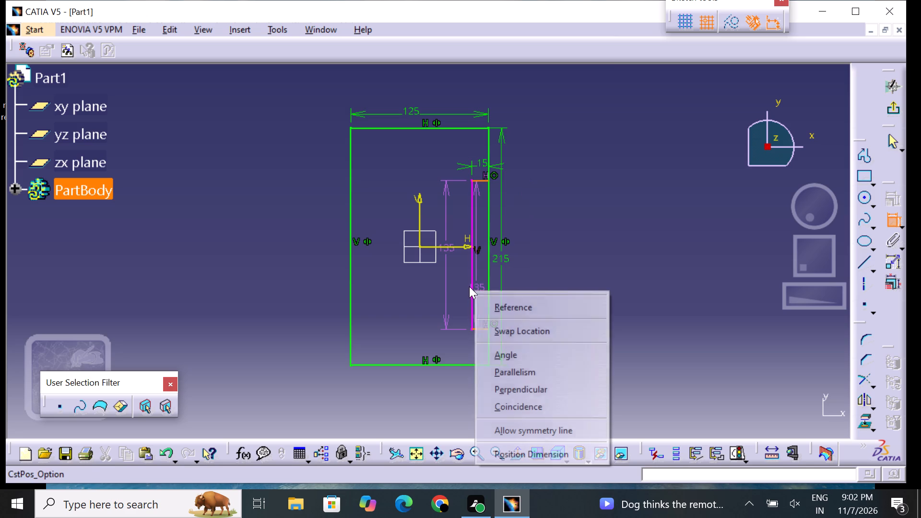
drag(503, 429, 510, 422)
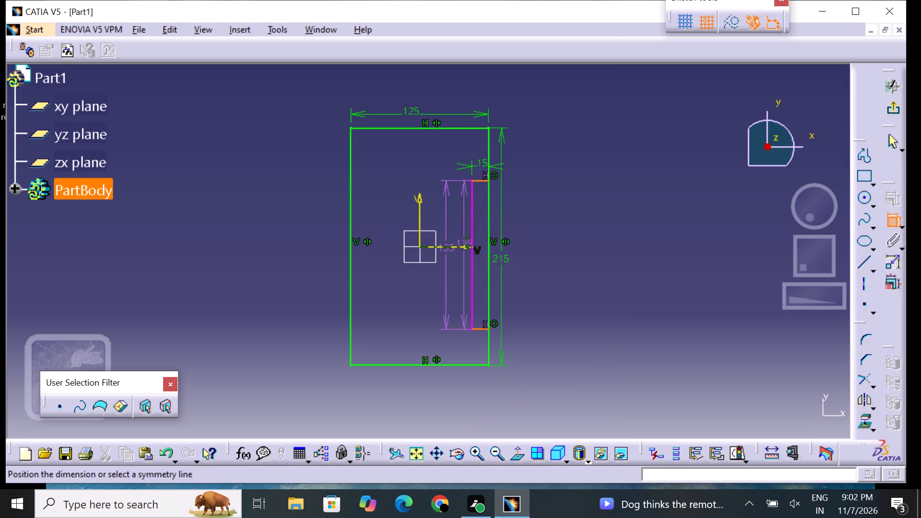
click(464, 247)
click(563, 256)
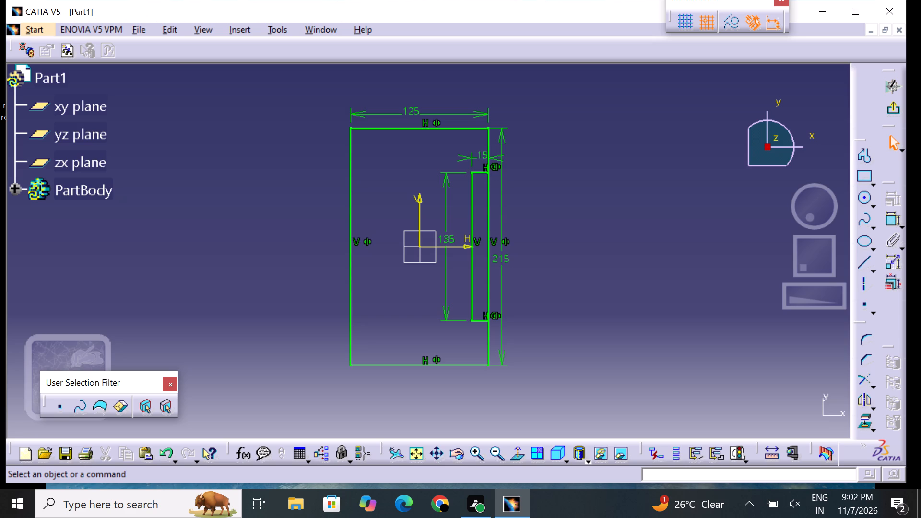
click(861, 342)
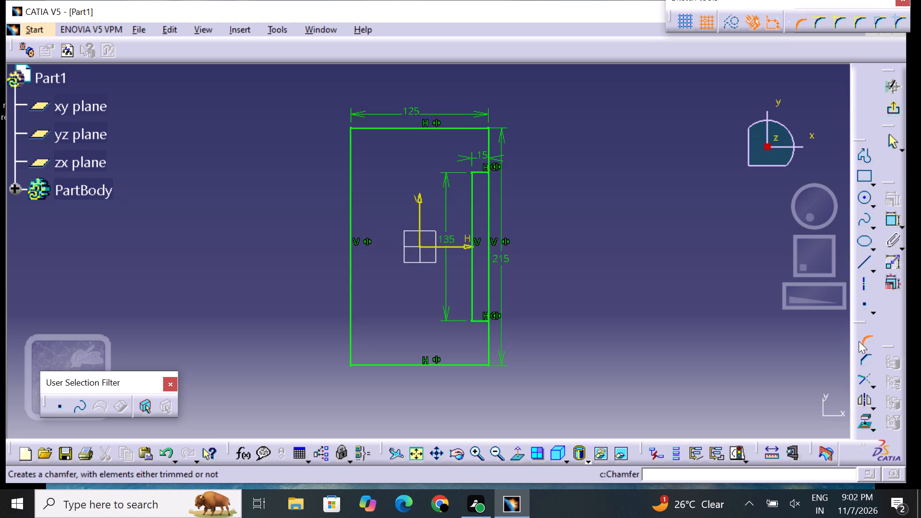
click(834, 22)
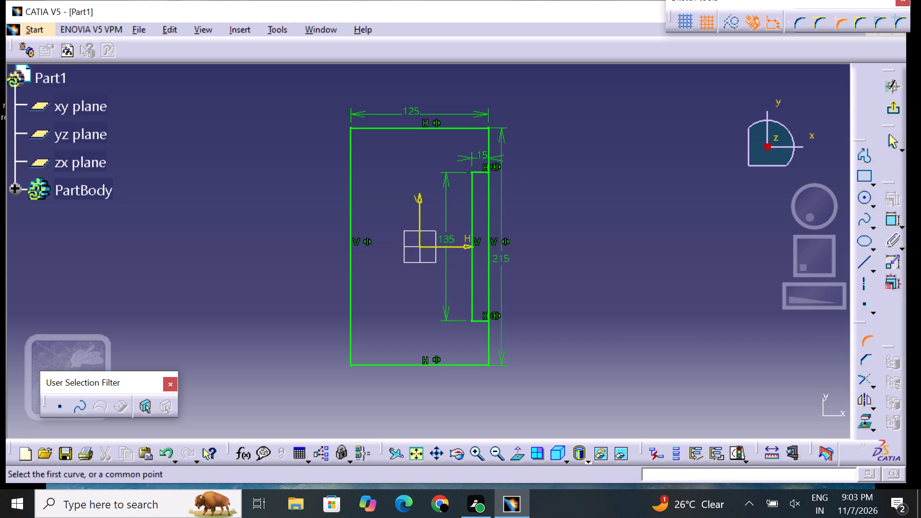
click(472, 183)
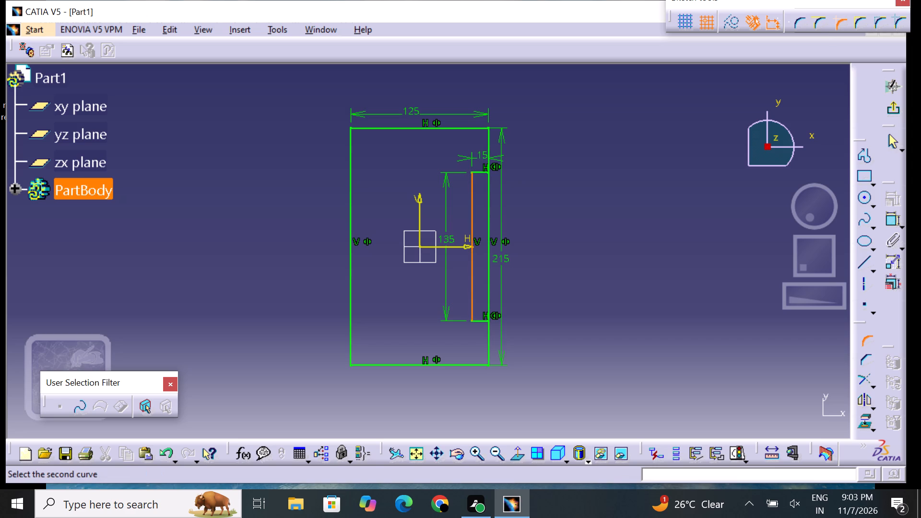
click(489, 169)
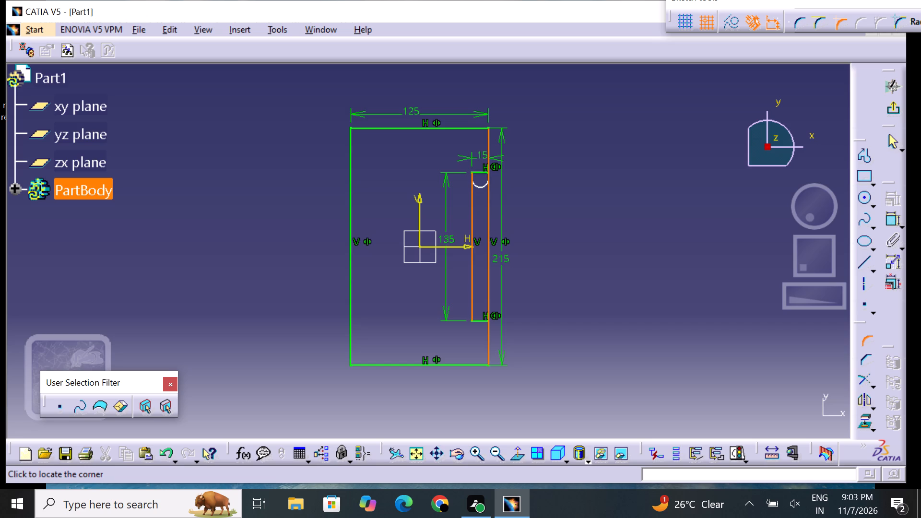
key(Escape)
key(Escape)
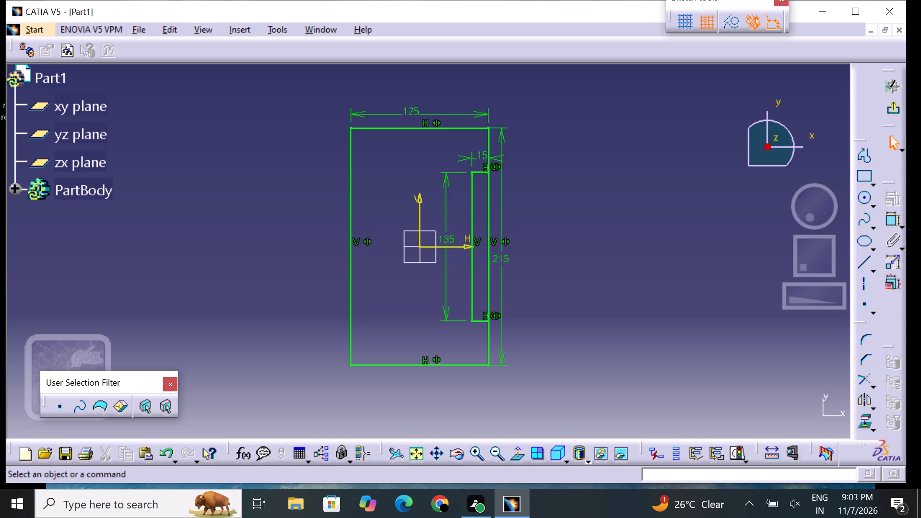
Round the notch's lower inner corner with the Corner command, at a radius of about 12.2 mm.
click(472, 172)
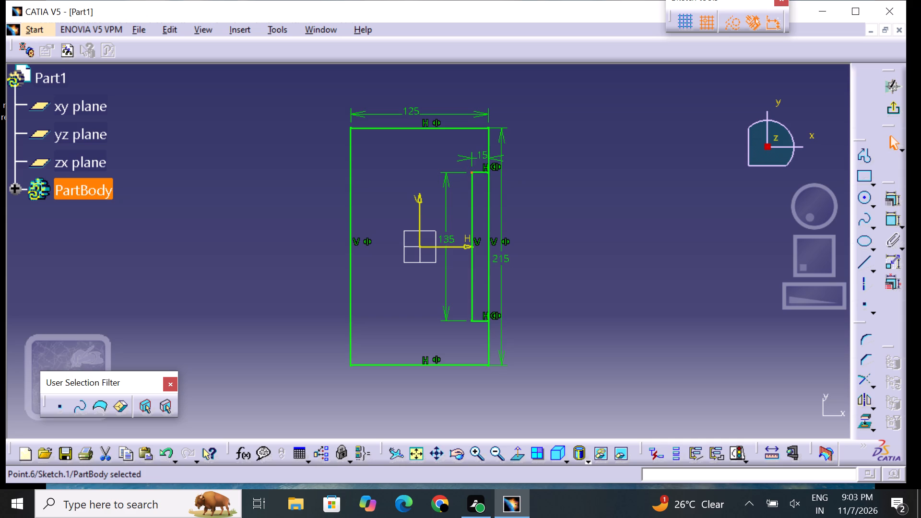
click(473, 320)
click(866, 339)
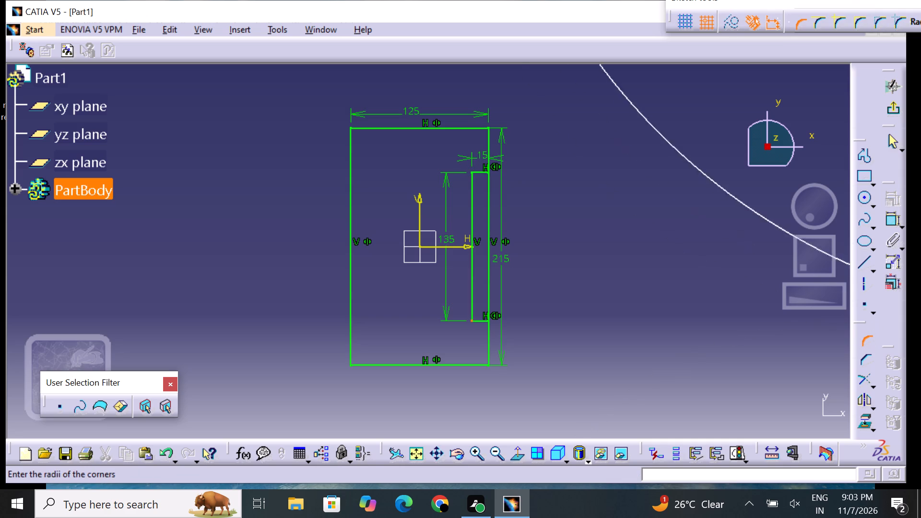
click(473, 314)
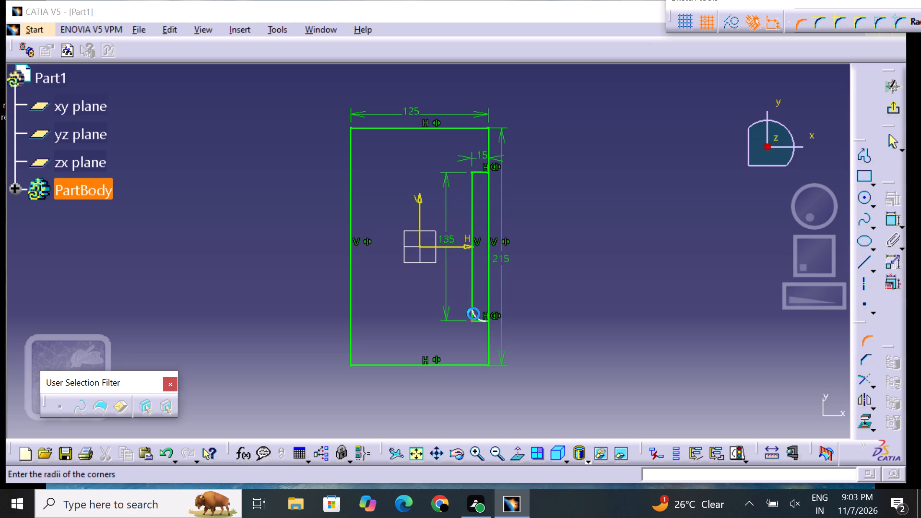
click(493, 285)
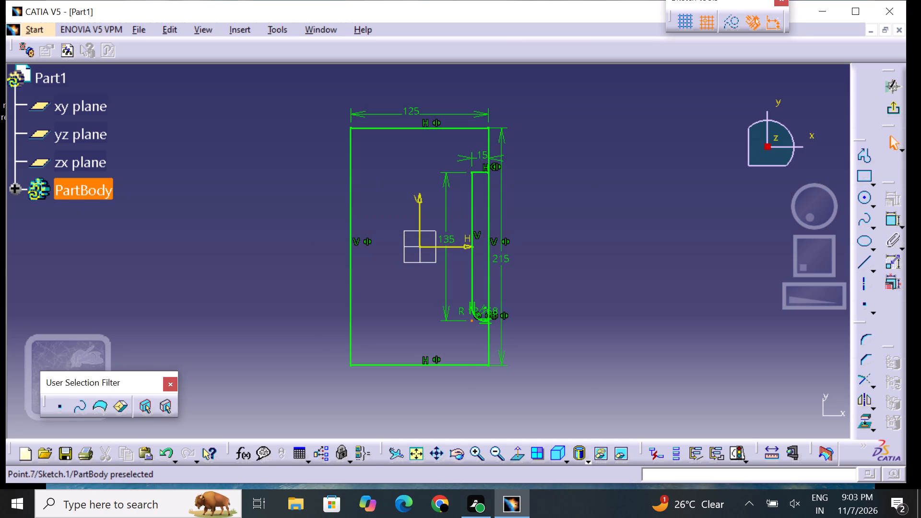
Set the radius of the notch's lower corner to 15 mm.
double_click(482, 309)
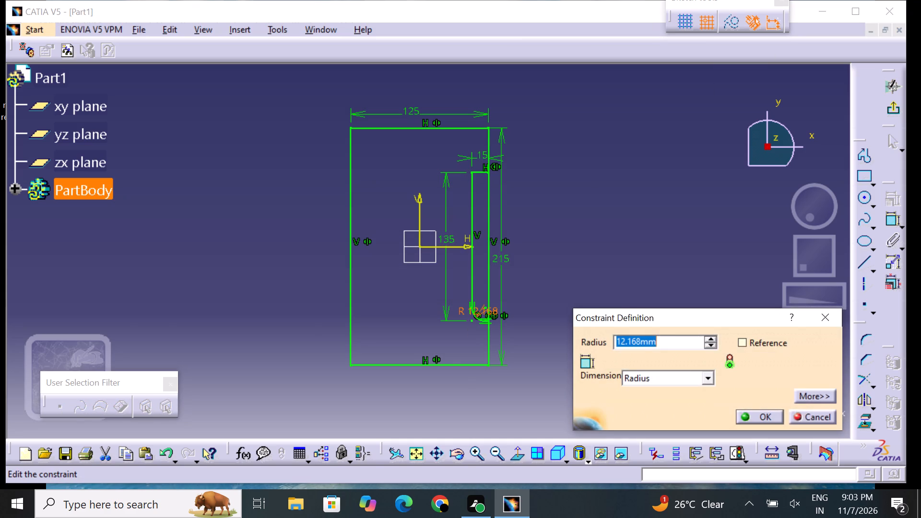
key(BackSpace)
text(15)
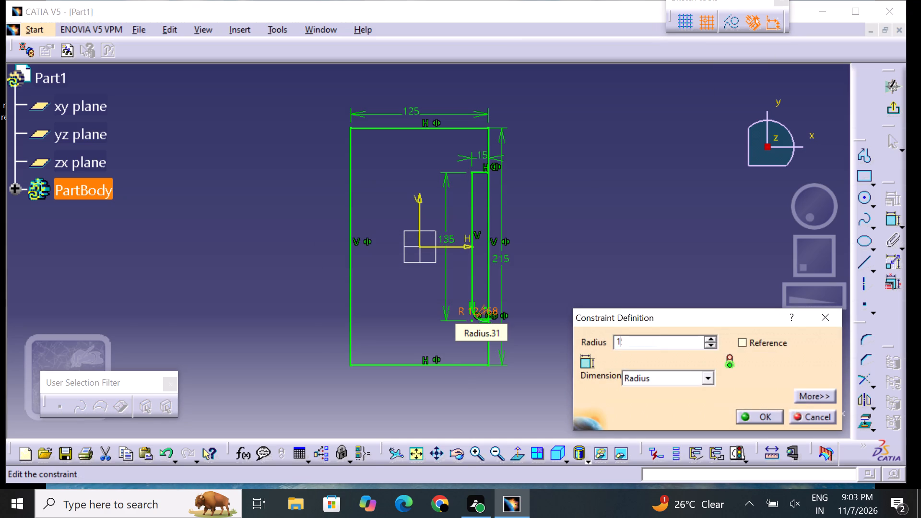
key(Return)
click(547, 305)
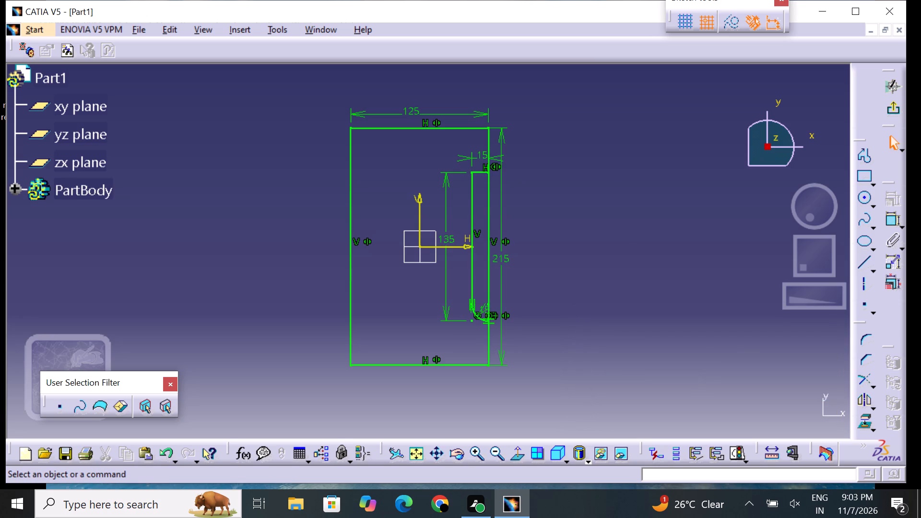
Round the notch's upper inner corner with the Corner command and set its radius to 15 mm.
click(470, 172)
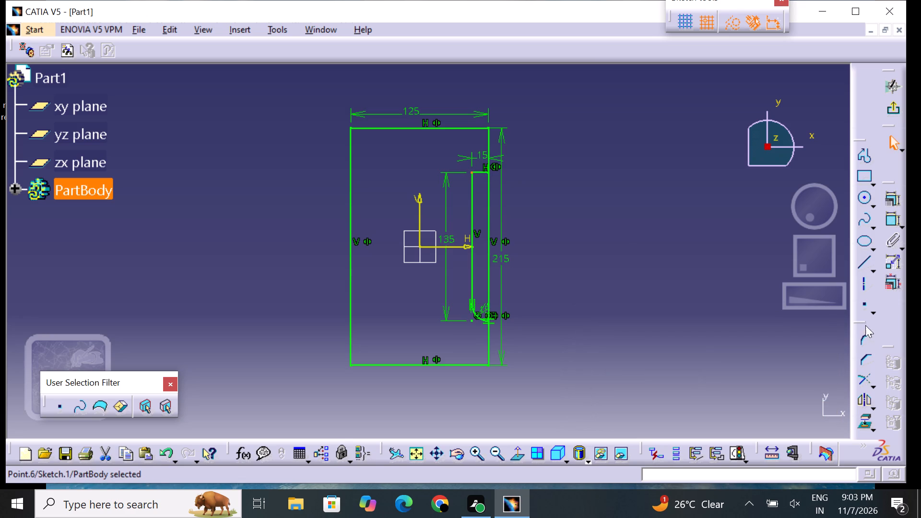
click(863, 341)
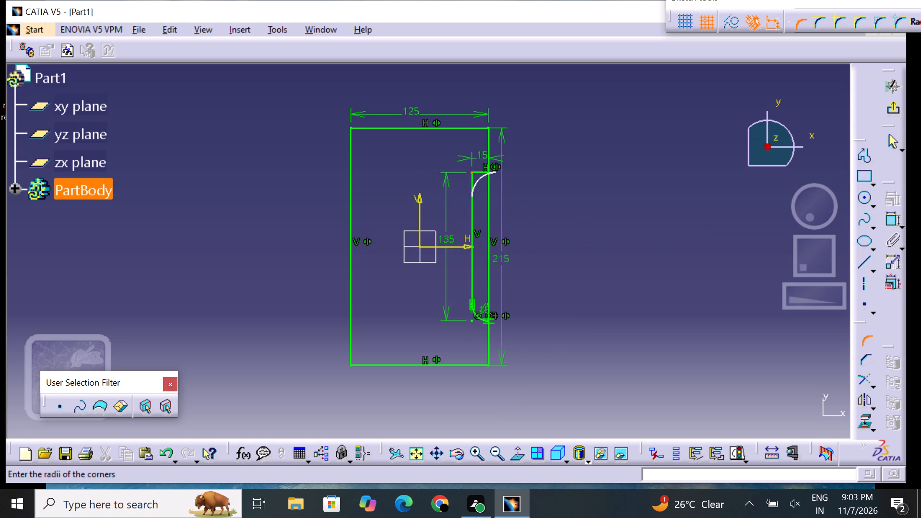
click(475, 179)
click(504, 279)
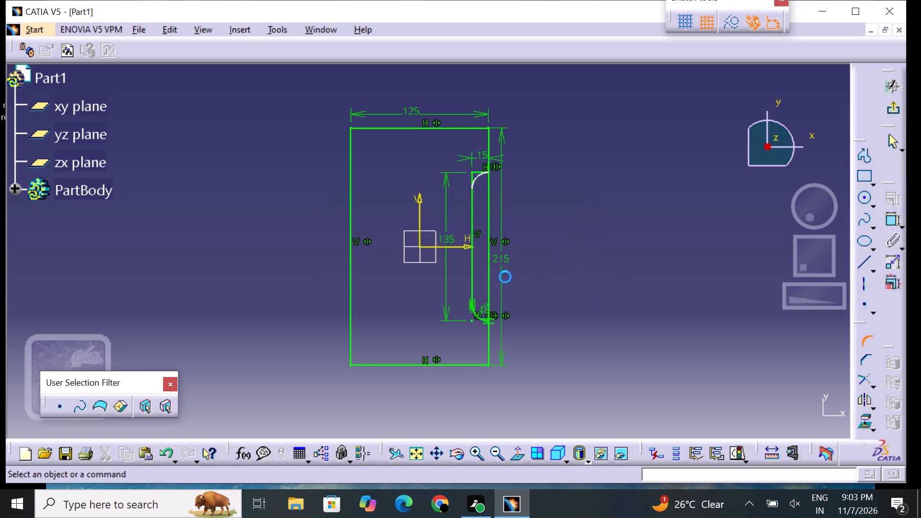
click(481, 182)
click(482, 181)
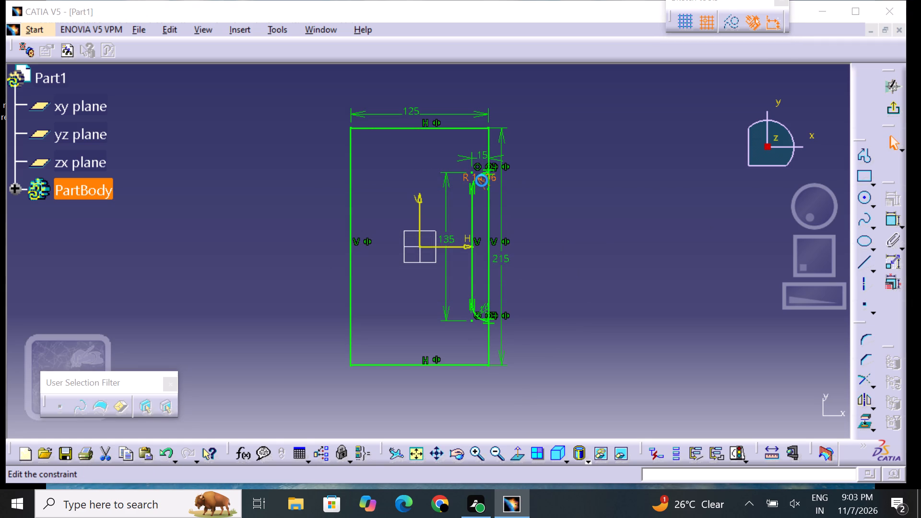
key(BackSpace)
text(15)
key(Return)
click(569, 232)
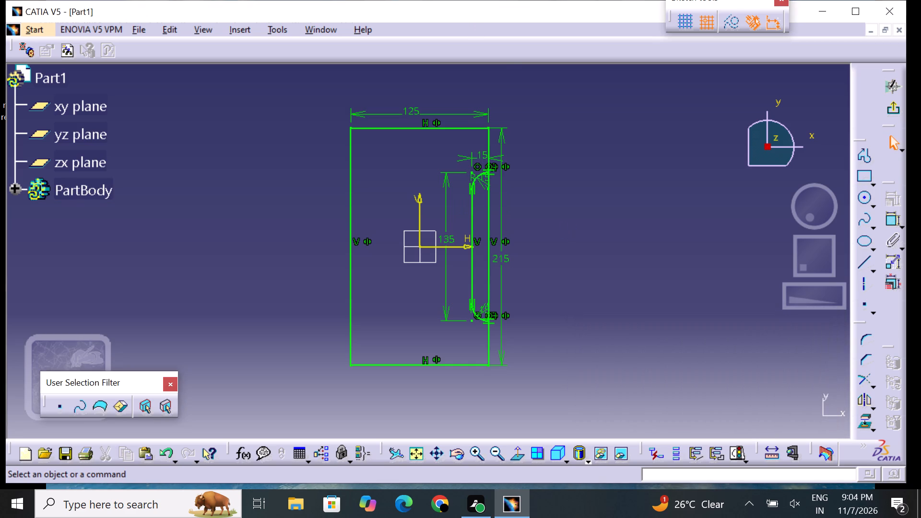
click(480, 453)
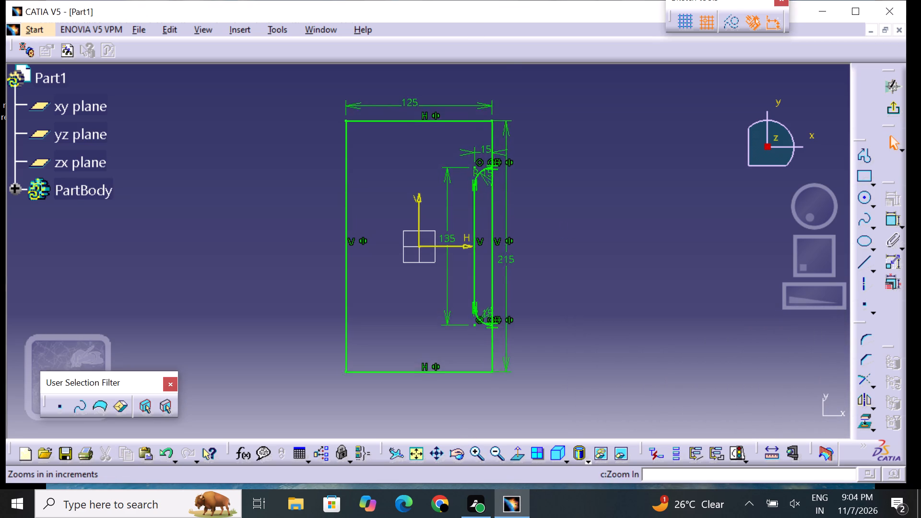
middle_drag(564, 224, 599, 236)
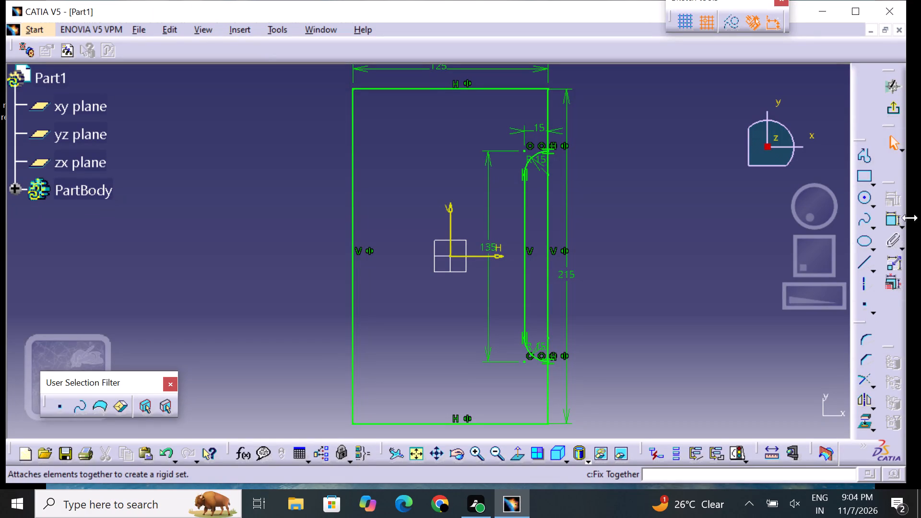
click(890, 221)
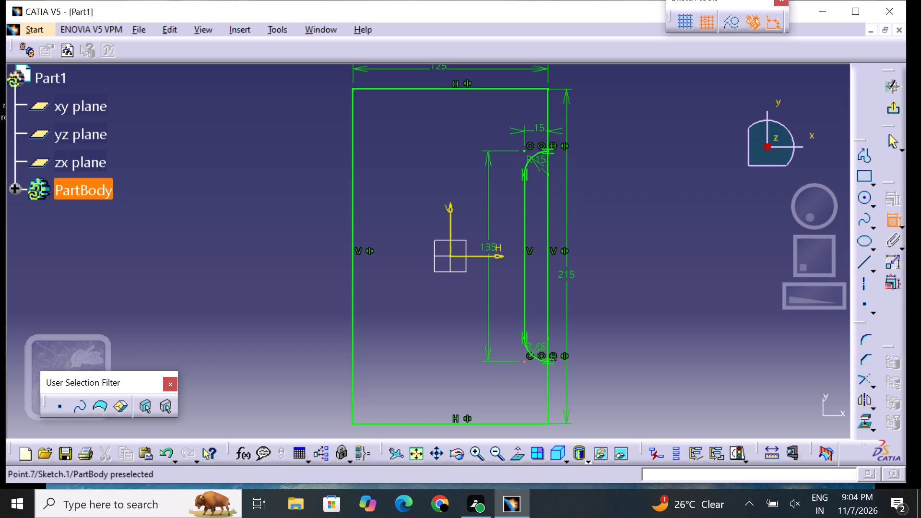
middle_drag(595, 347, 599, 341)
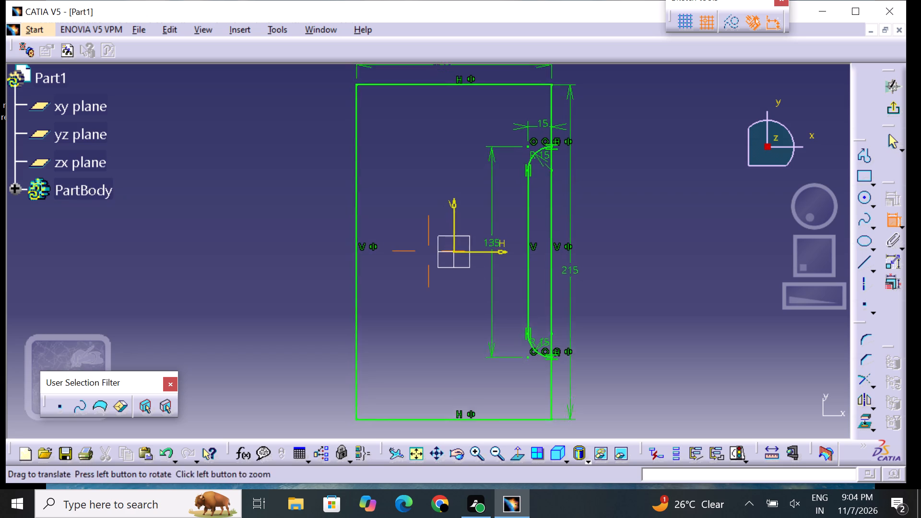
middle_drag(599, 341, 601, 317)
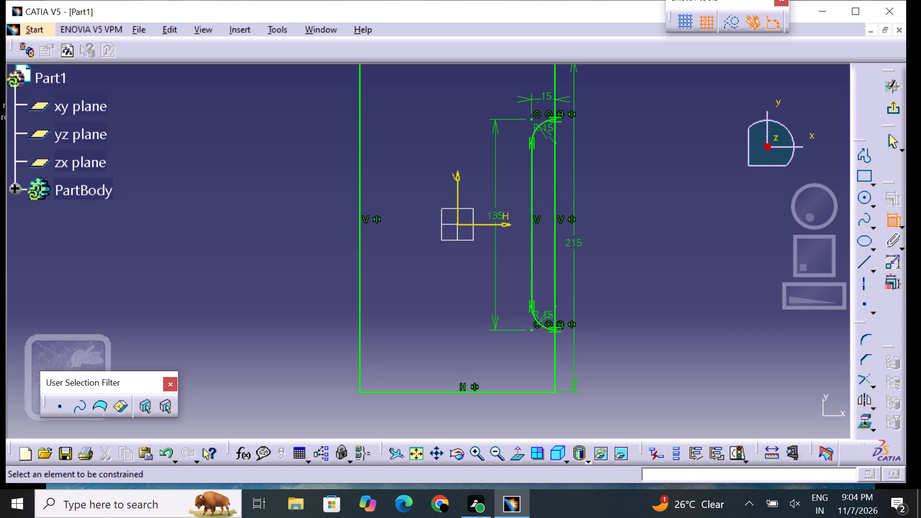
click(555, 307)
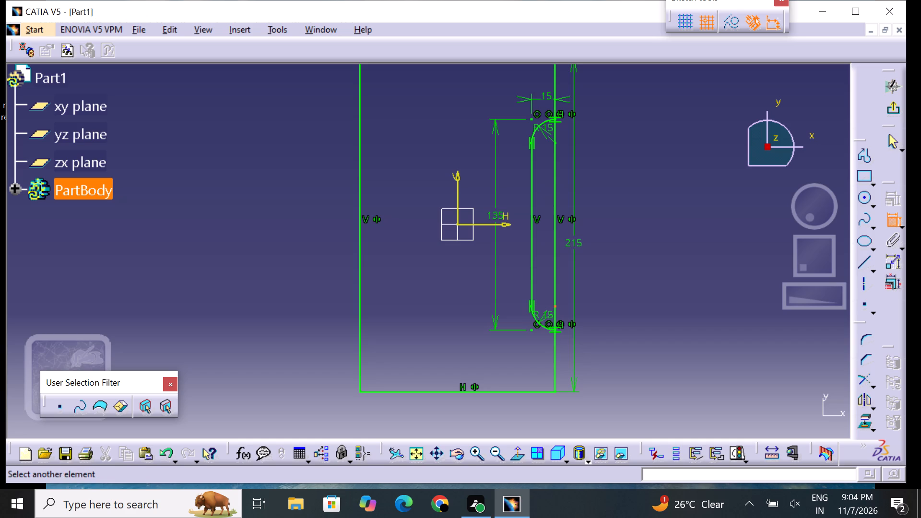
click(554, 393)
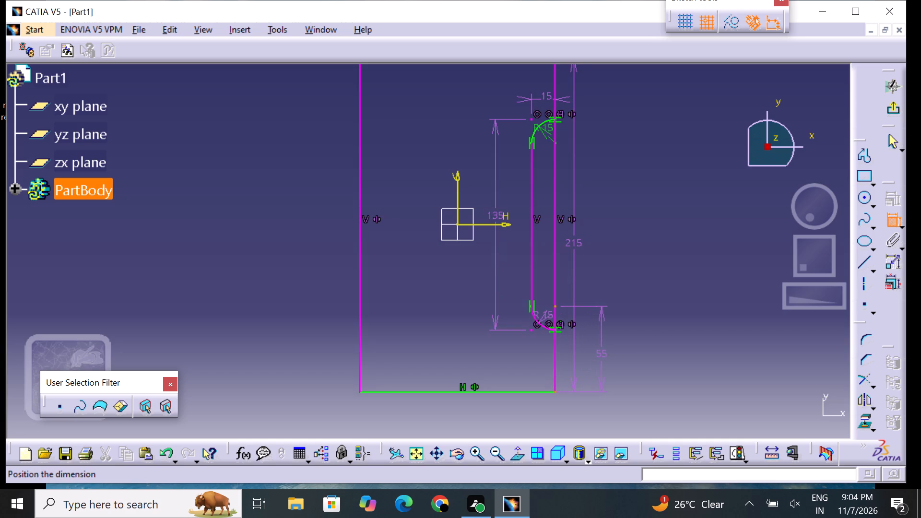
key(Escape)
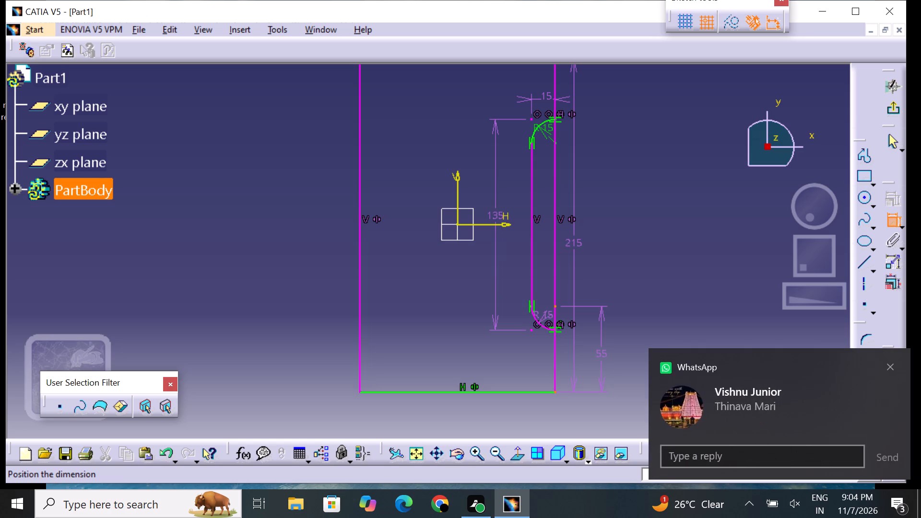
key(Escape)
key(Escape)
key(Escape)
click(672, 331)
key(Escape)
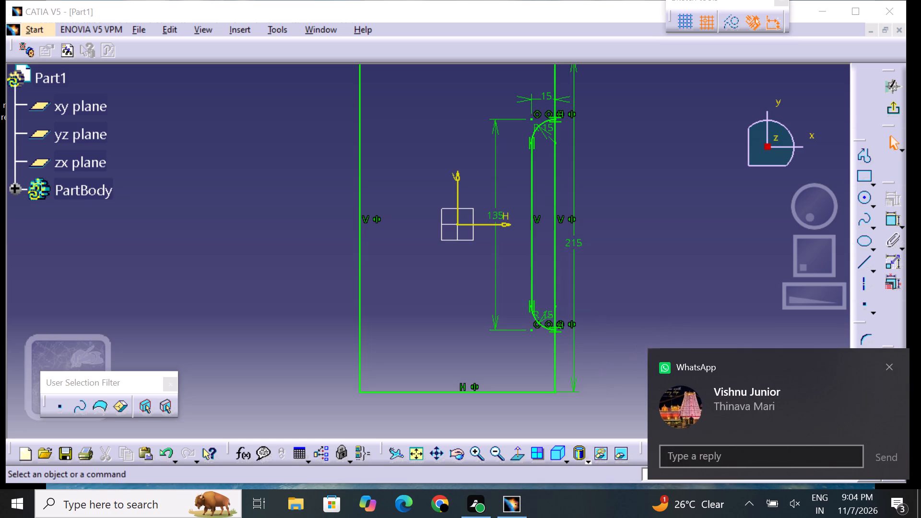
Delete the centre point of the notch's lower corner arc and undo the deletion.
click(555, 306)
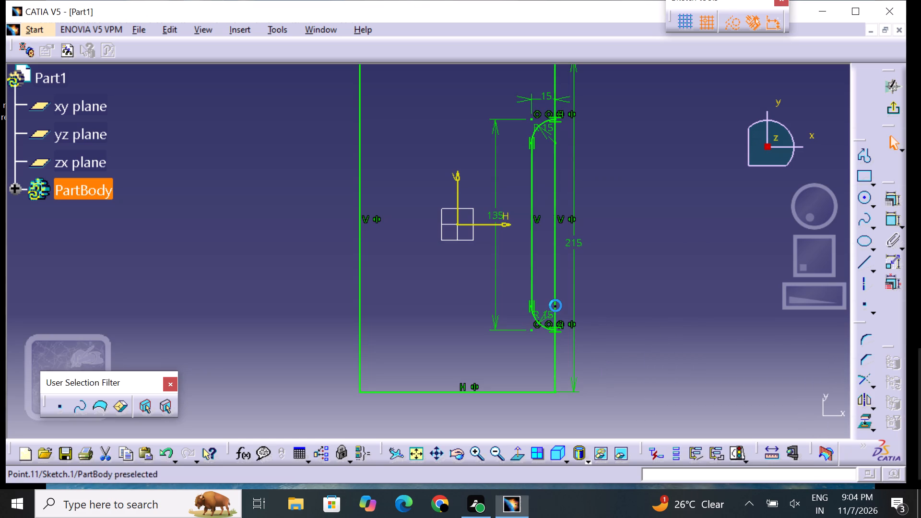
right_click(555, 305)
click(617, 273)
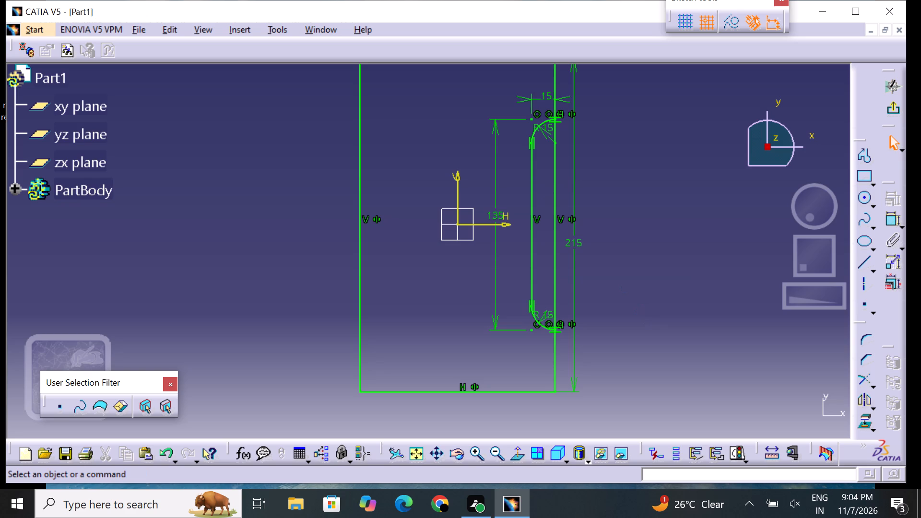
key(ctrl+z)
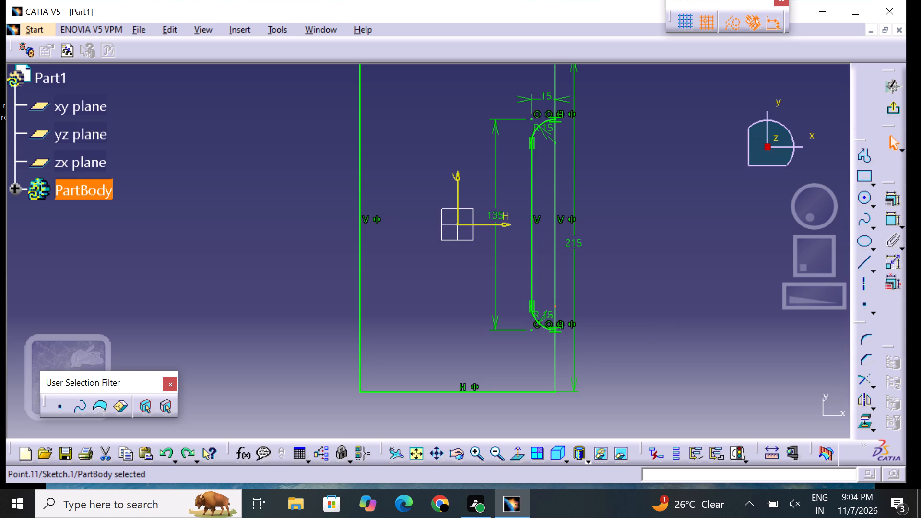
Delete the 215 mm height dimension of the rectangle.
click(658, 328)
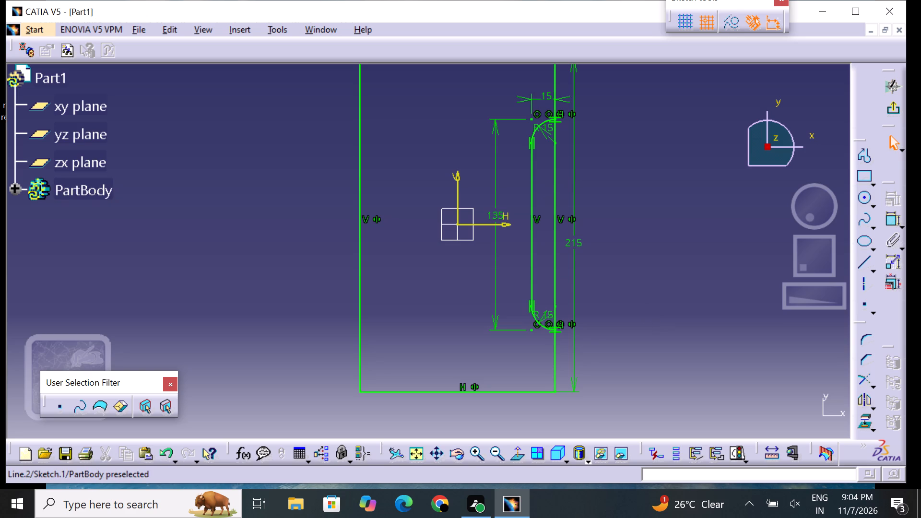
click(576, 266)
right_click(576, 265)
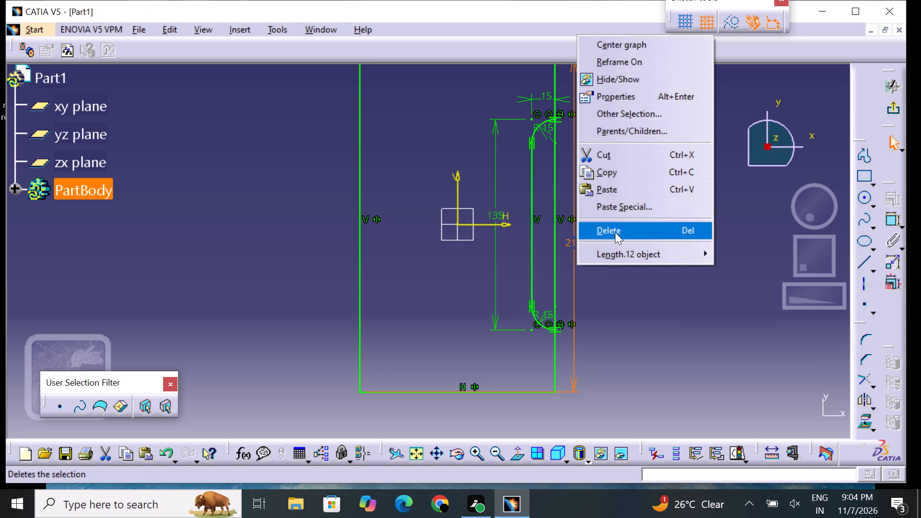
click(615, 231)
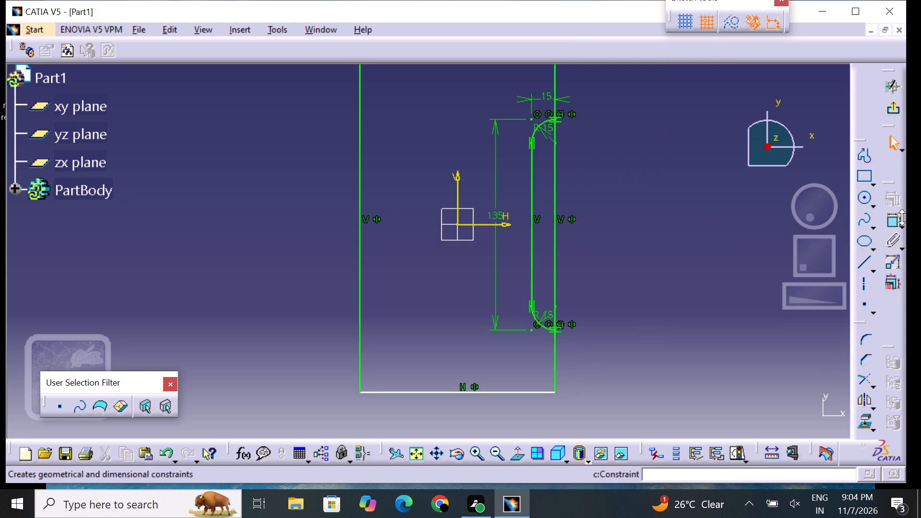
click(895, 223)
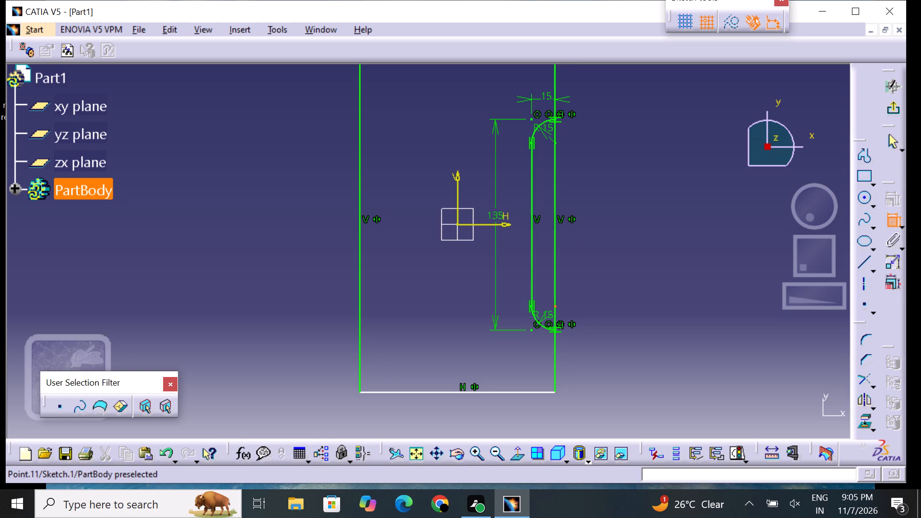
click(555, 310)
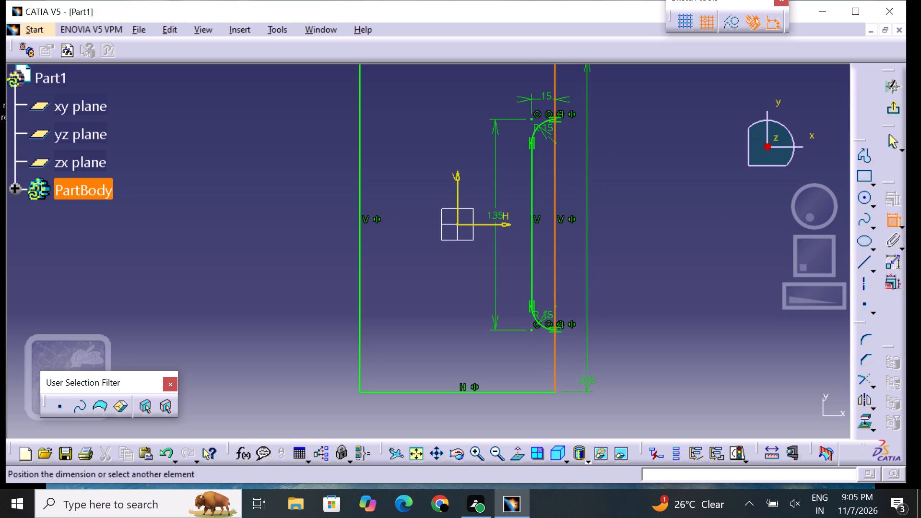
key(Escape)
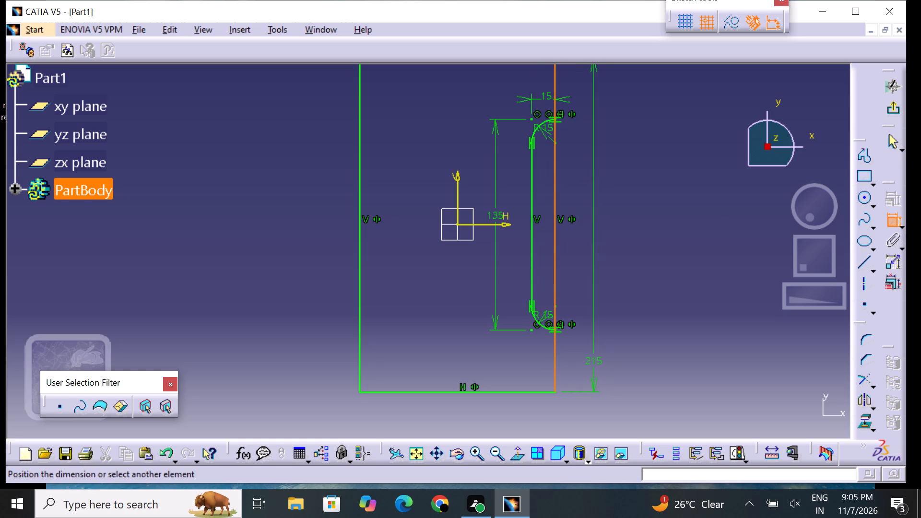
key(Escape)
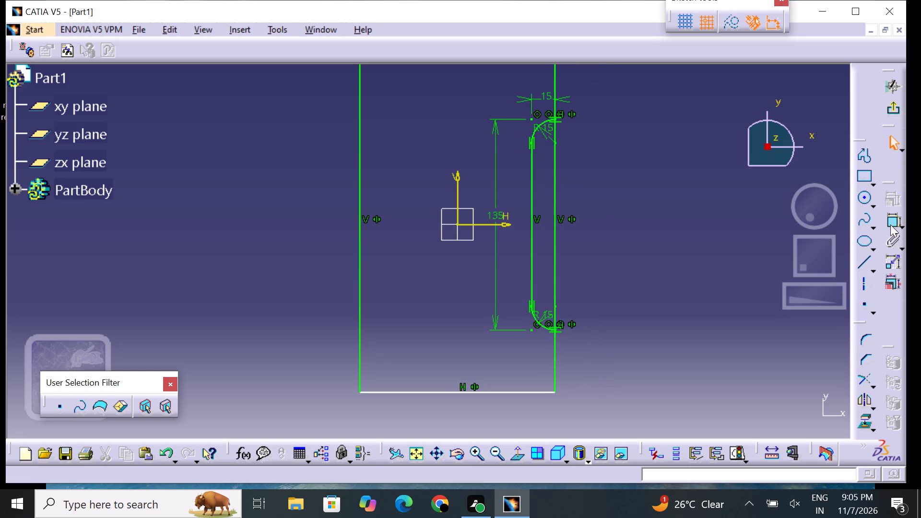
Dimension the vertical distance from the lower corner arc's centre to the rectangle's lower right corner and set it to 50 mm.
click(890, 224)
click(555, 307)
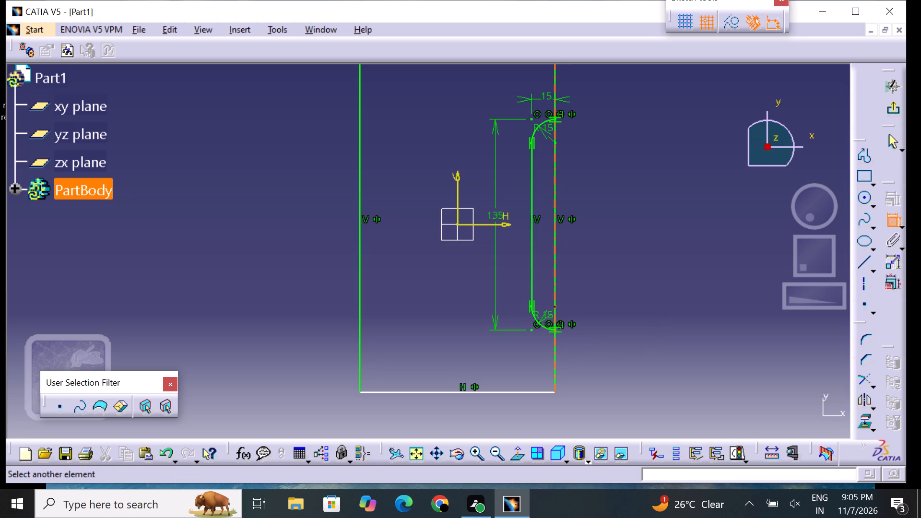
click(553, 391)
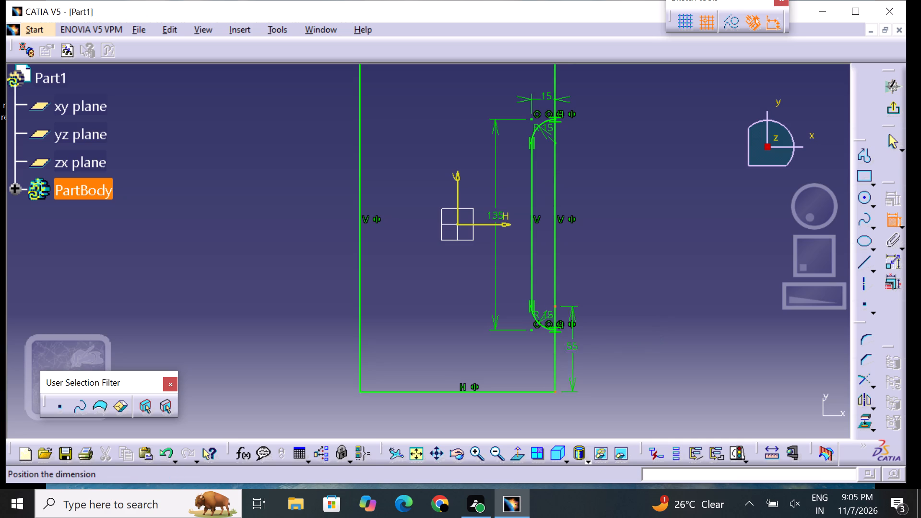
click(587, 357)
double_click(588, 355)
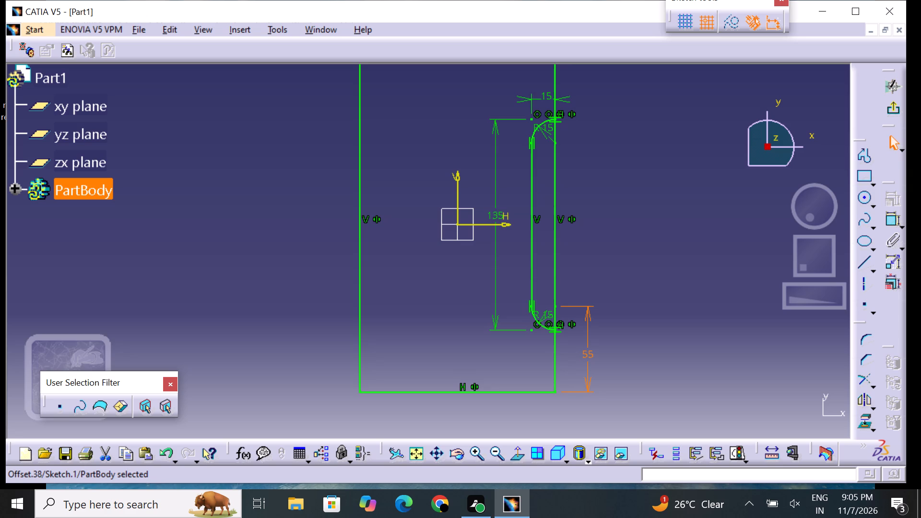
click(588, 355)
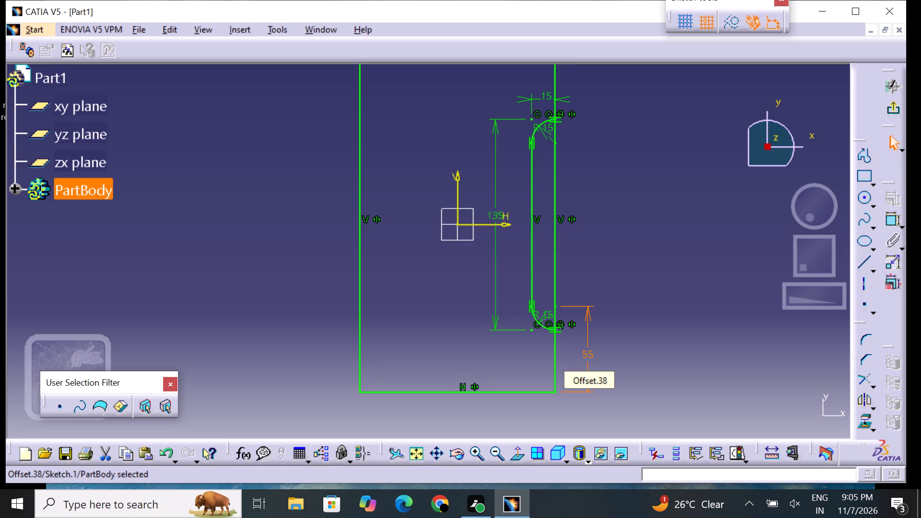
triple_click(588, 355)
key(BackSpace)
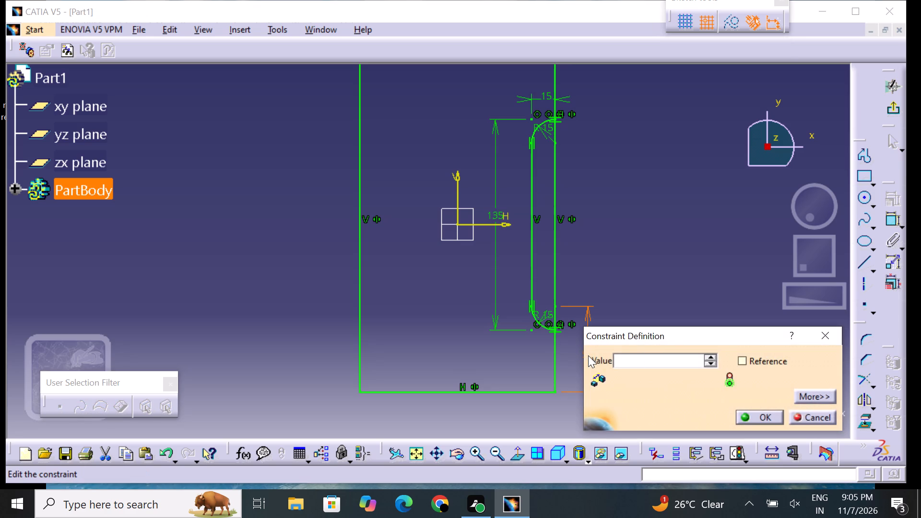
text(50)
key(Return)
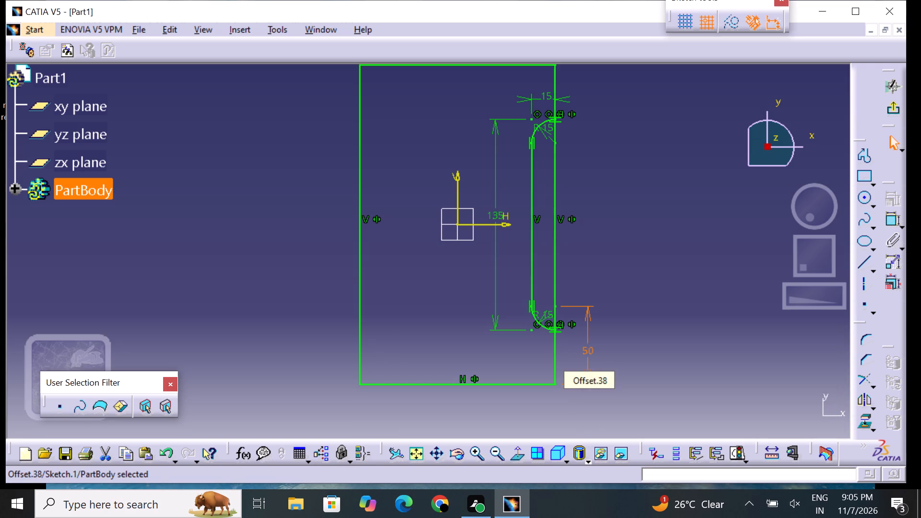
click(612, 346)
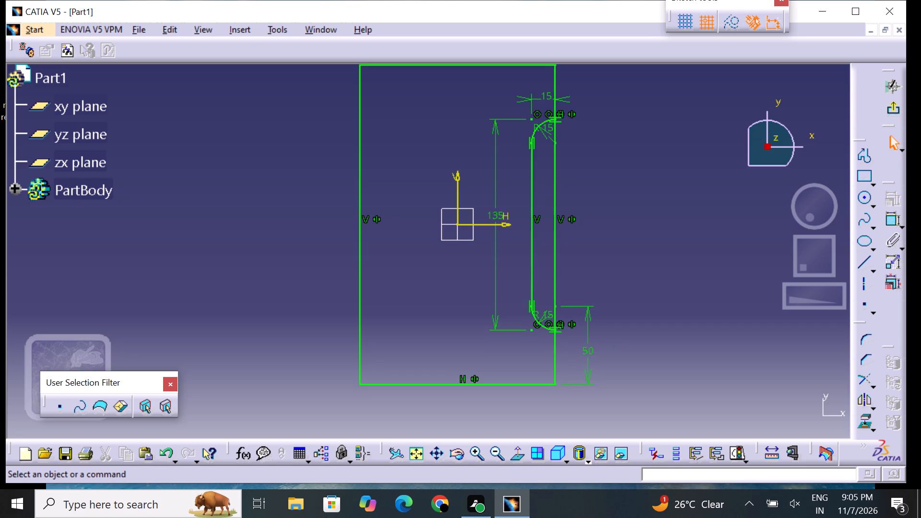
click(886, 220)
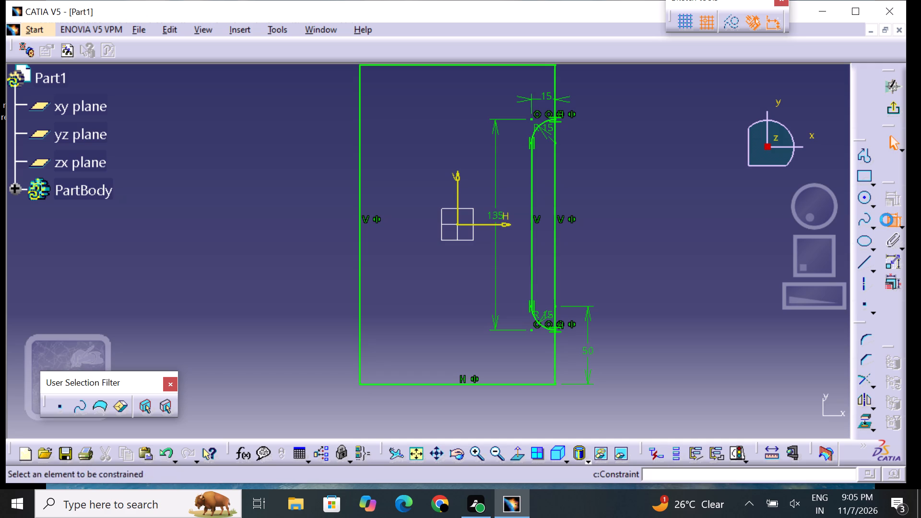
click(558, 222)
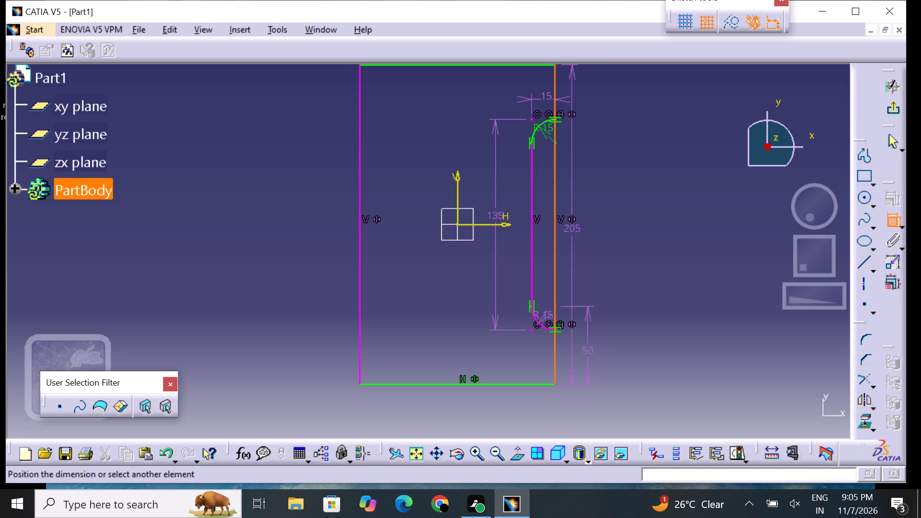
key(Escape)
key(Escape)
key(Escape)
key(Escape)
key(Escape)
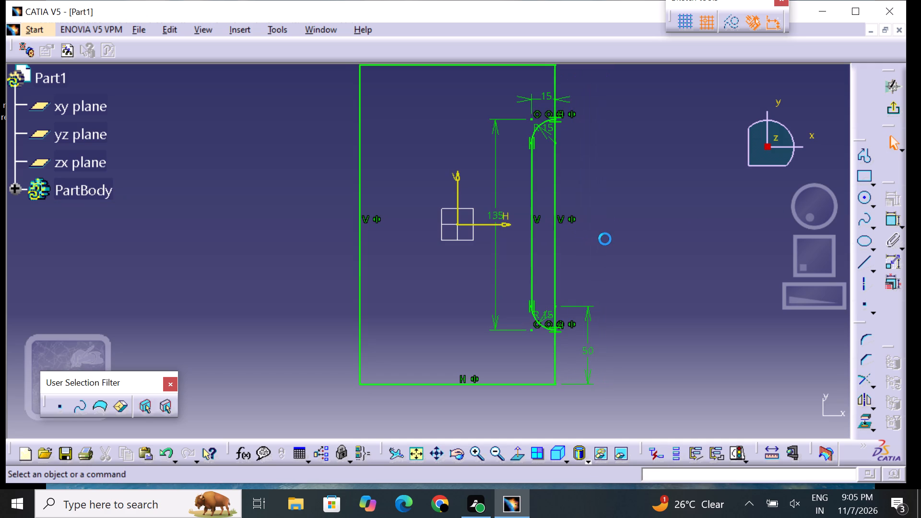
Quick-trim away the part of the rectangle's right edge that spans the opening of the rounded notch.
click(876, 379)
click(869, 391)
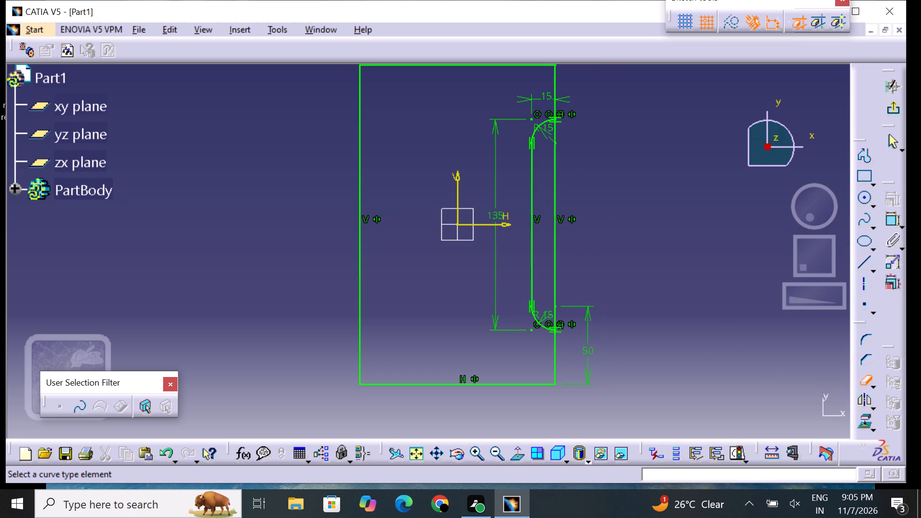
click(555, 226)
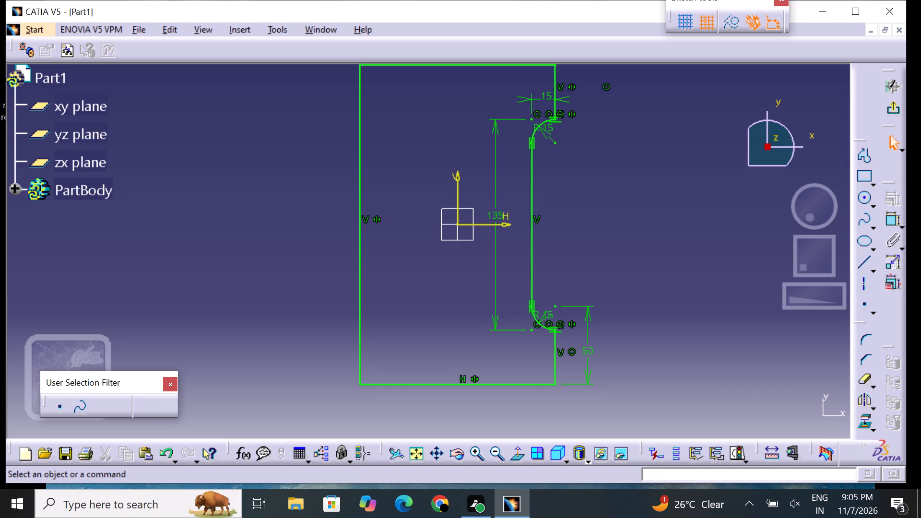
click(708, 297)
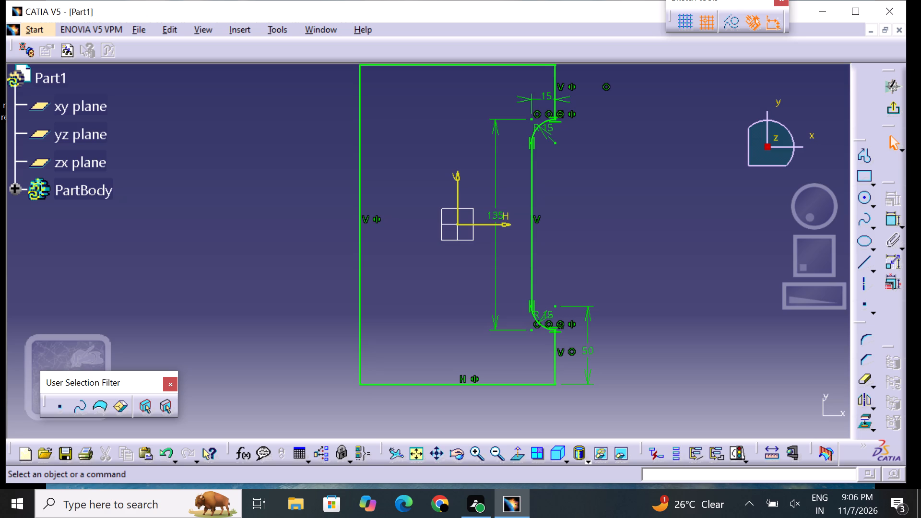
Mirror the whole notch profile, straight line and both corner arcs, about the sketch's vertical axis.
click(529, 204)
click(532, 202)
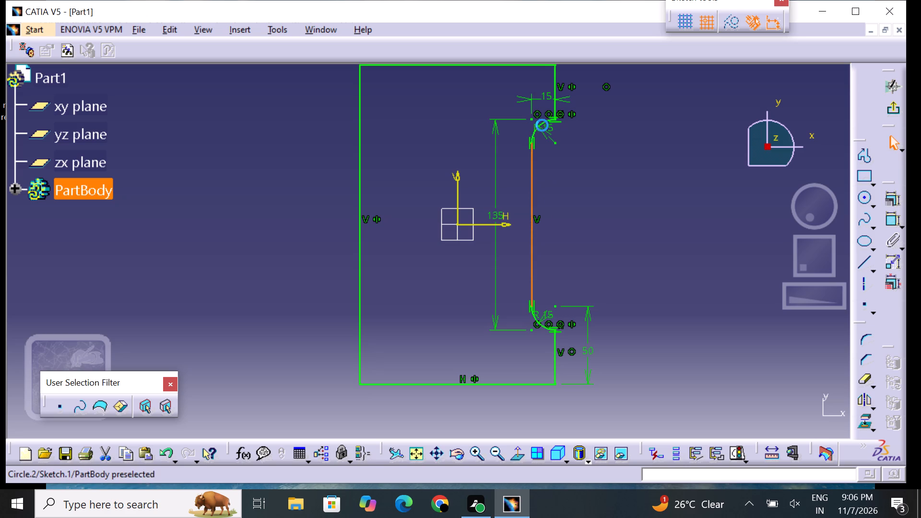
click(542, 125)
drag(480, 67, 556, 243)
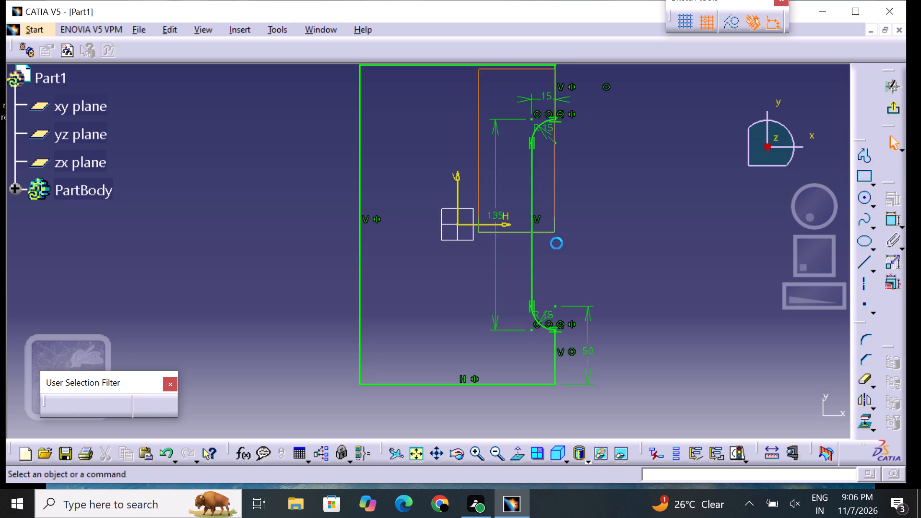
drag(556, 243, 569, 375)
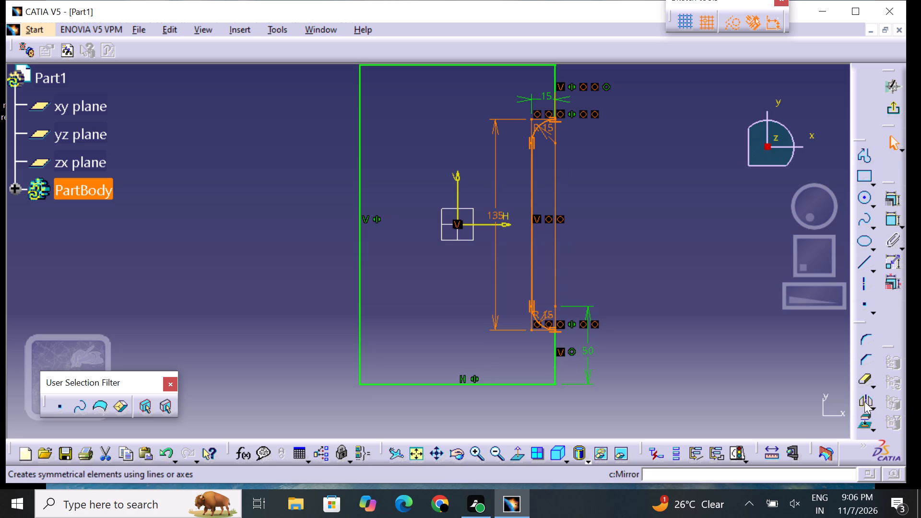
click(864, 401)
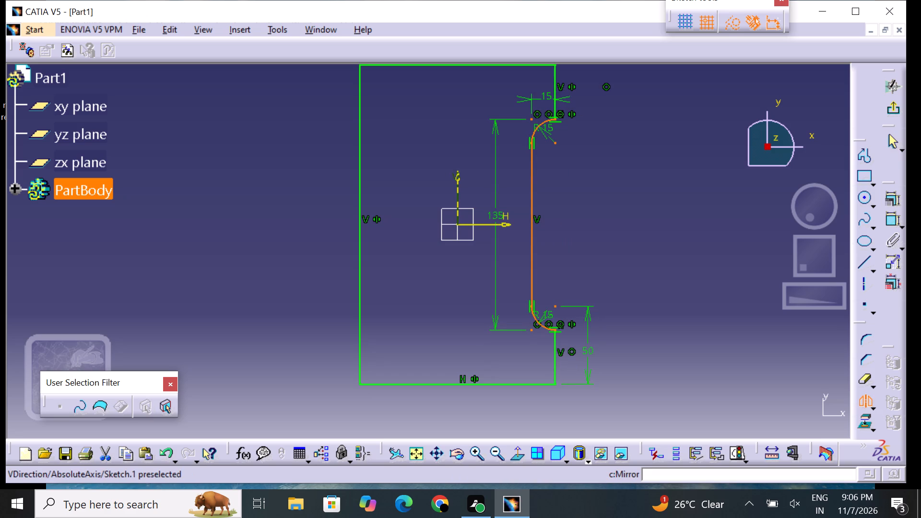
click(458, 200)
click(616, 242)
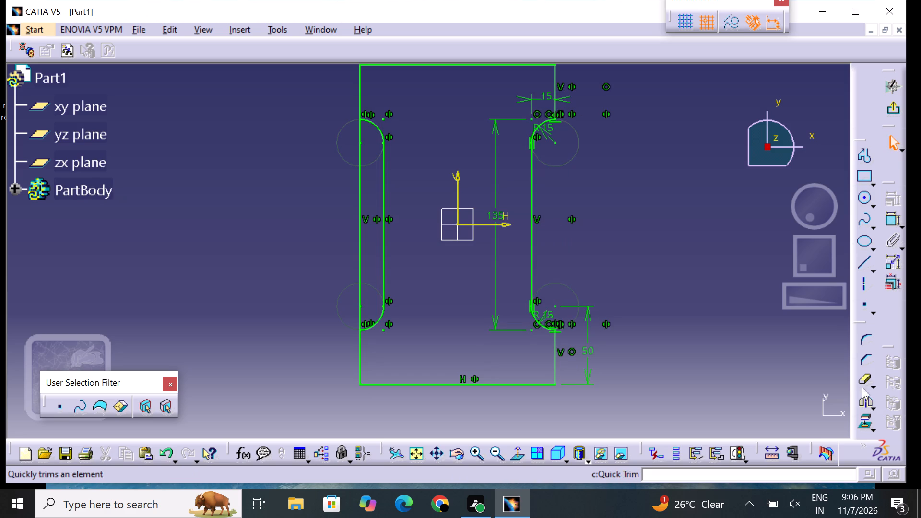
Quick-trim away the part of the rectangle's left edge that spans the mirrored notch.
click(862, 377)
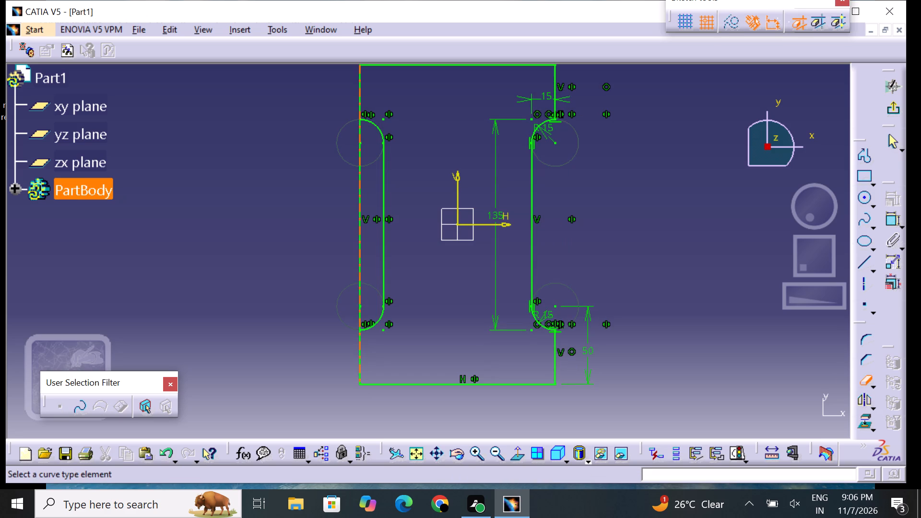
click(361, 181)
click(625, 260)
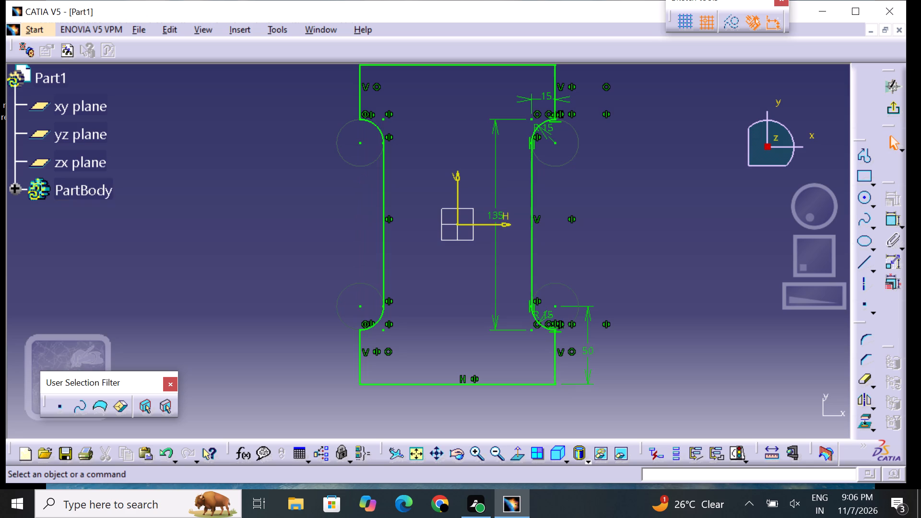
Exit the sketch and pad the profile with mirrored extent and a length of 25/2 mm.
middle_drag(620, 235, 624, 247)
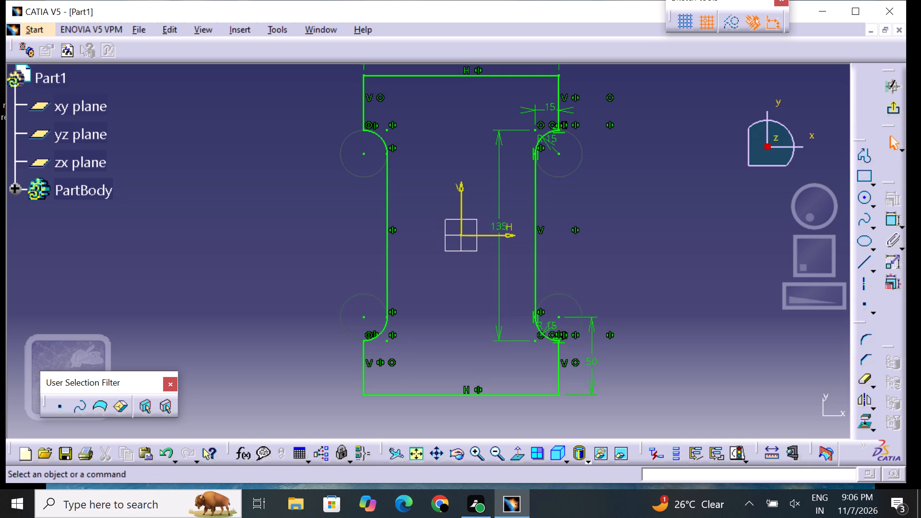
click(893, 109)
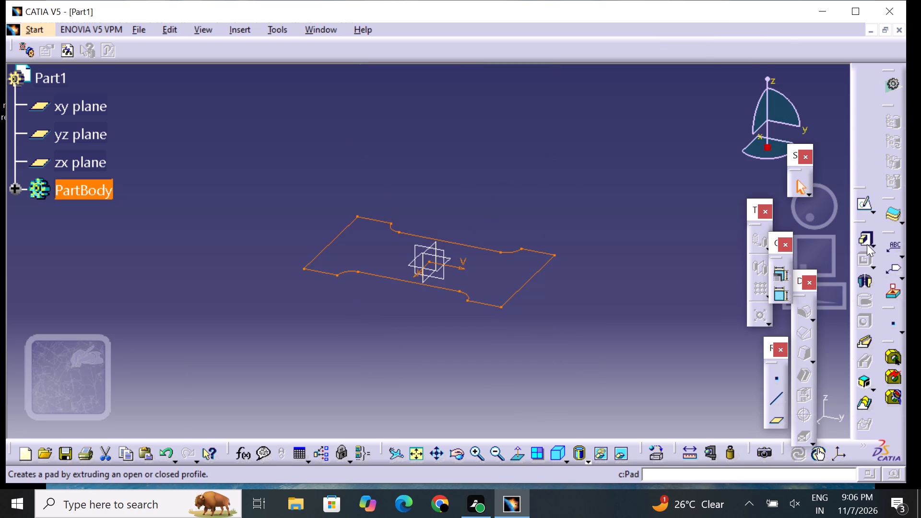
click(867, 244)
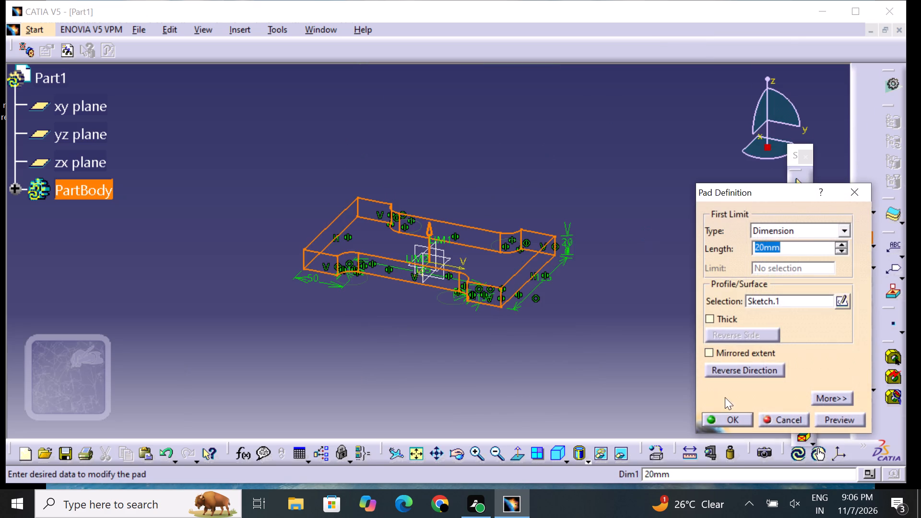
click(729, 353)
click(786, 250)
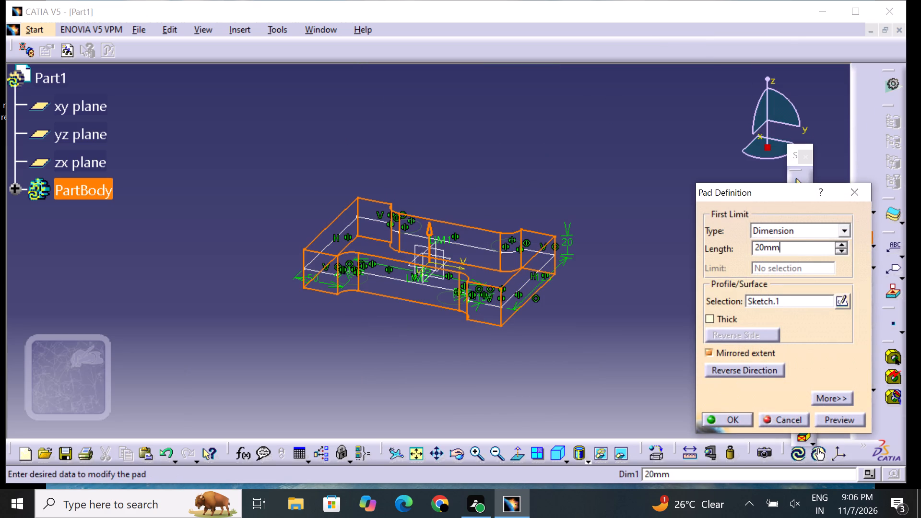
key(BackSpace)
key(BackSpace)
key(BackSpace)
key(BackSpace)
key(BackSpace)
key(BackSpace)
key(BackSpace)
key(BackSpace)
key(BackSpace)
key(BackSpace)
text(25)
text(/2)
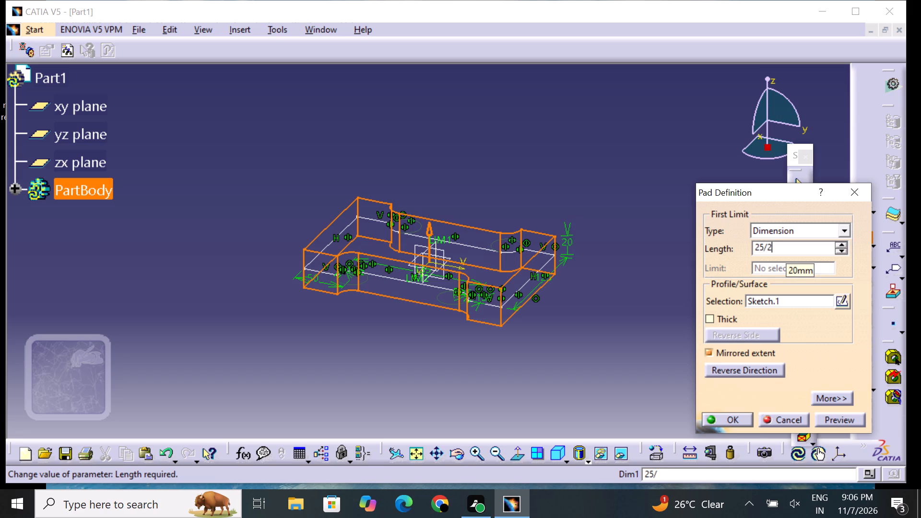
key(Return)
click(687, 301)
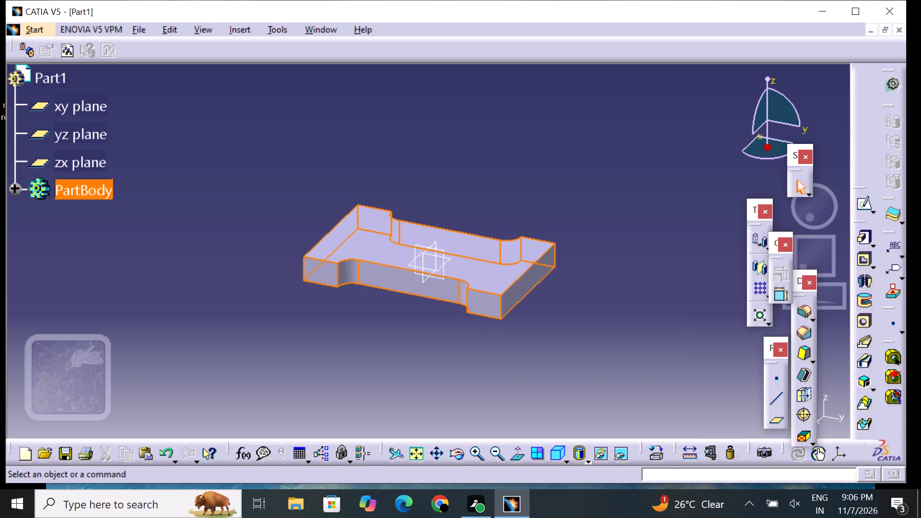
Open a new sketch on the large upper face of the pad.
scroll(593, 302, up, 1)
middle_drag(597, 304, 653, 271)
right_drag(598, 305, 654, 269)
middle_drag(515, 306, 512, 342)
right_drag(516, 315, 512, 342)
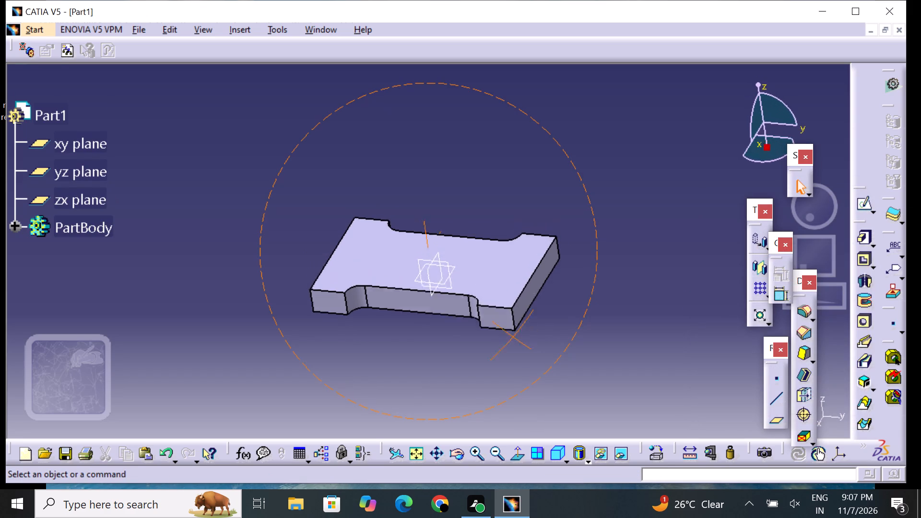
right_drag(512, 342, 506, 364)
middle_drag(512, 342, 506, 365)
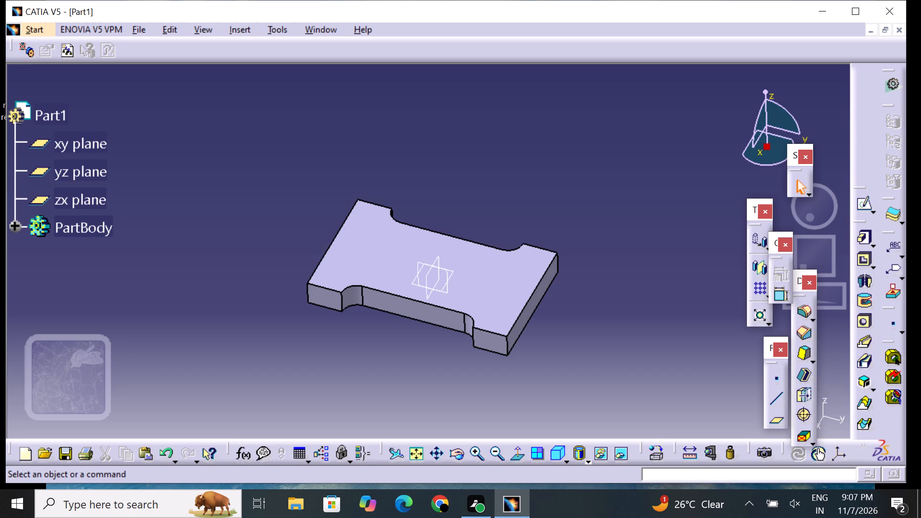
click(468, 262)
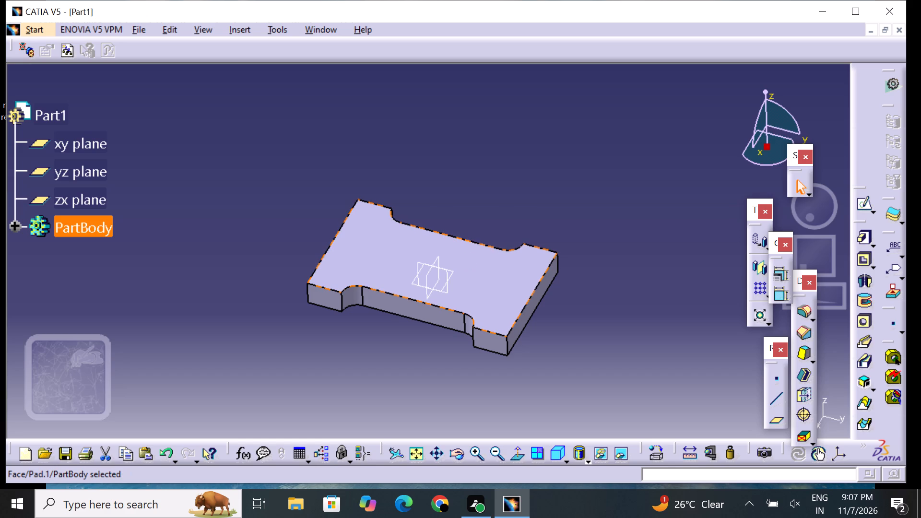
click(866, 207)
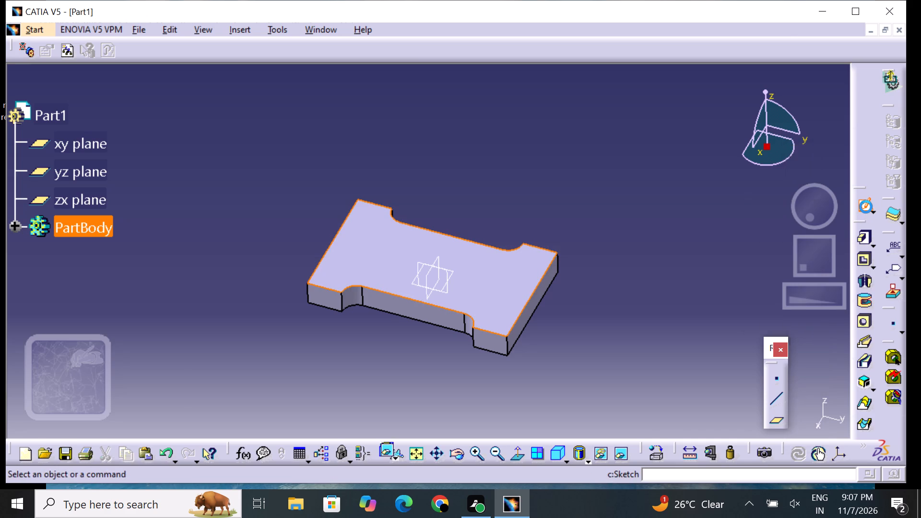
Draw a centred rectangle about 120 mm wide inside the plate's upper end, with its centre on the vertical axis.
middle_drag(594, 237, 631, 254)
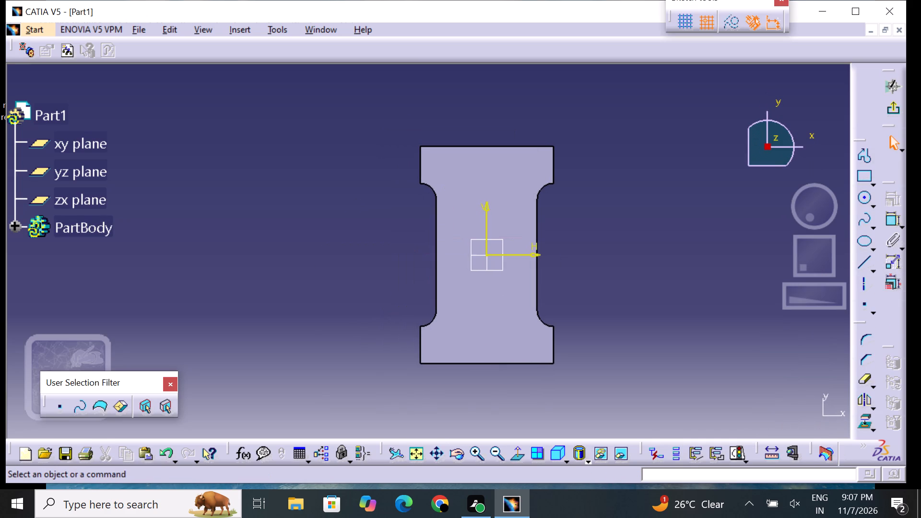
middle_drag(612, 254, 605, 239)
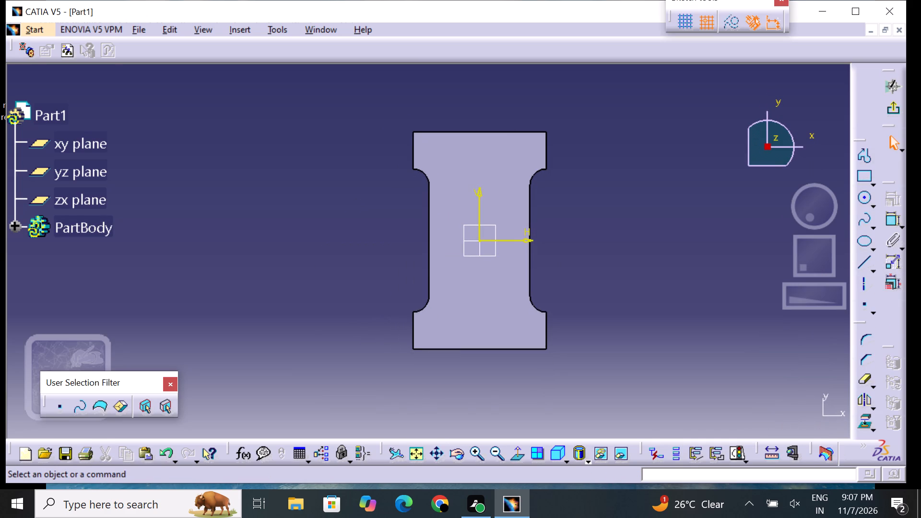
scroll(601, 256, down, 7)
scroll(601, 256, up, 5)
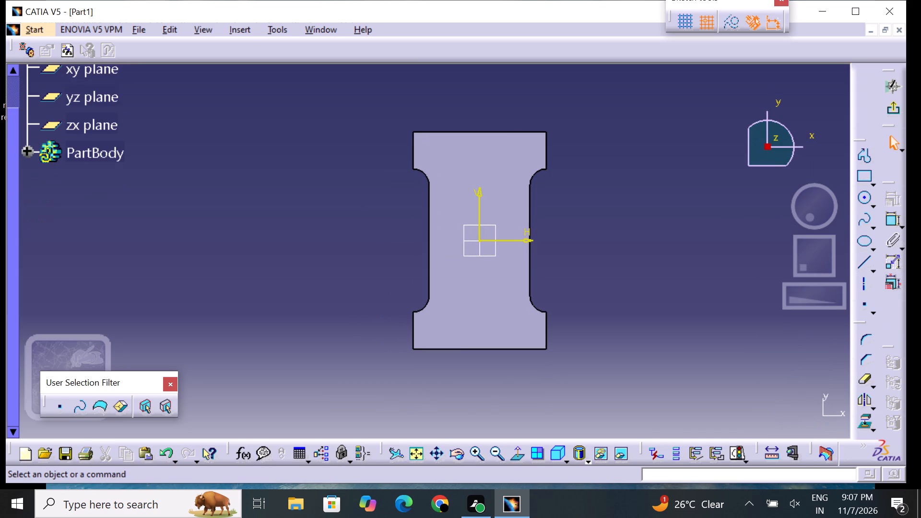
scroll(601, 256, up, 1)
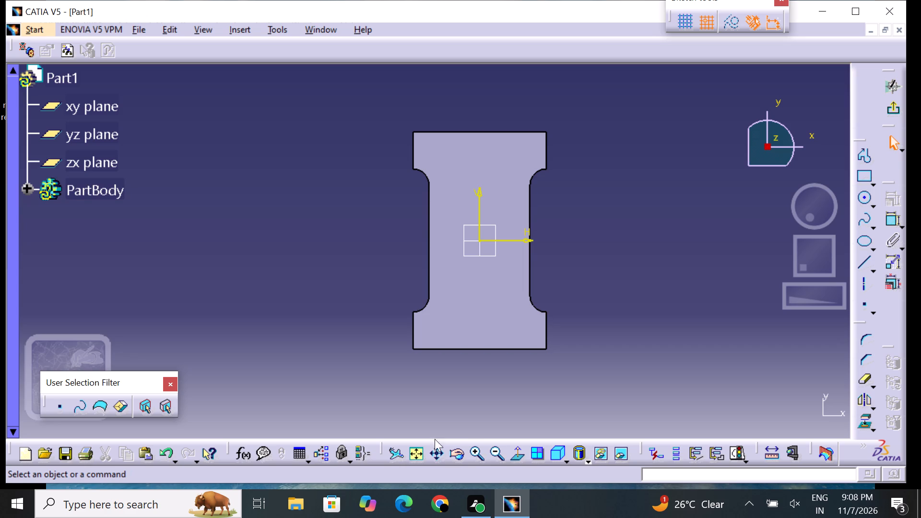
click(480, 454)
middle_drag(496, 225, 475, 267)
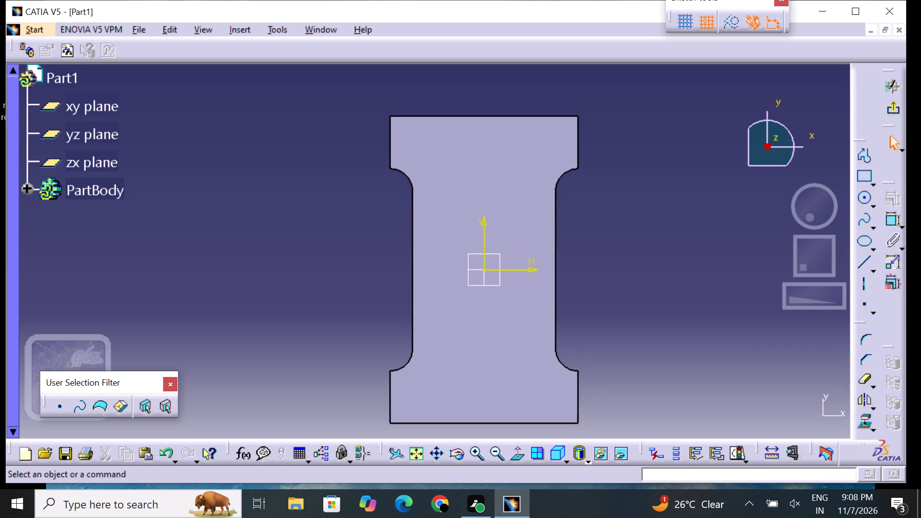
click(873, 186)
click(880, 197)
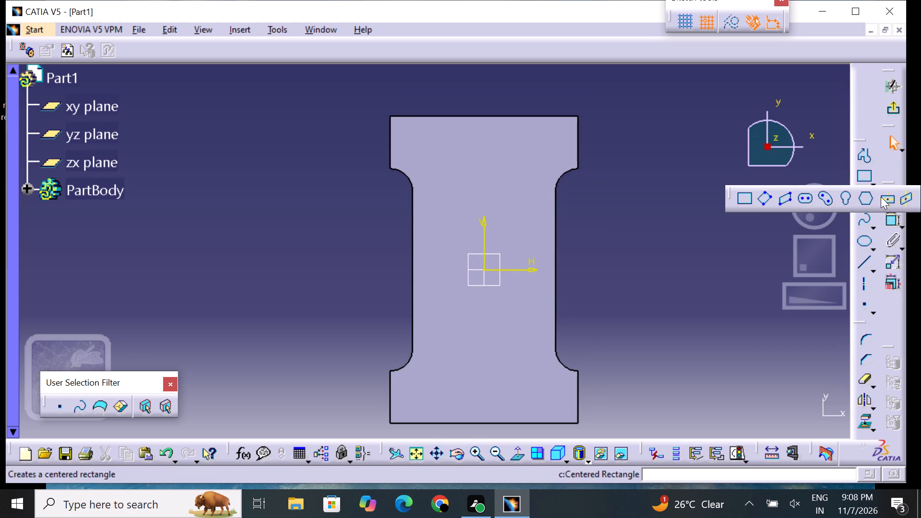
click(486, 134)
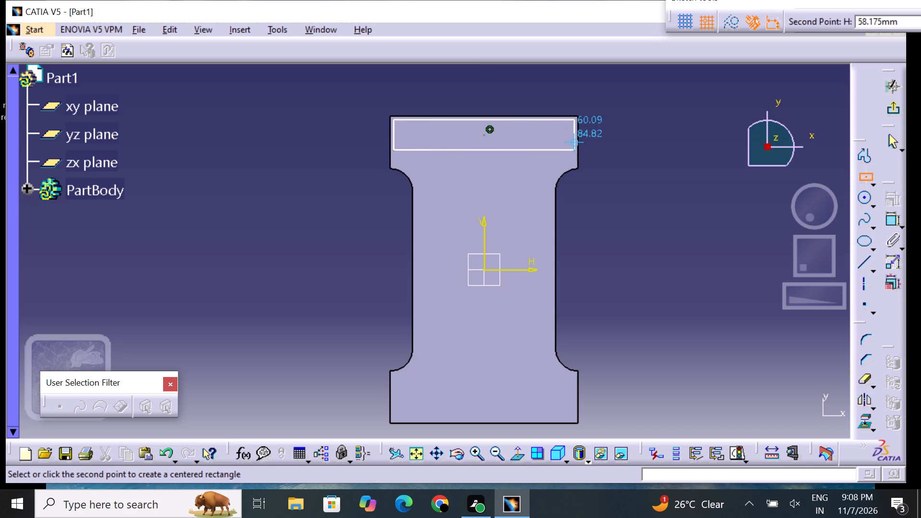
click(575, 142)
click(677, 156)
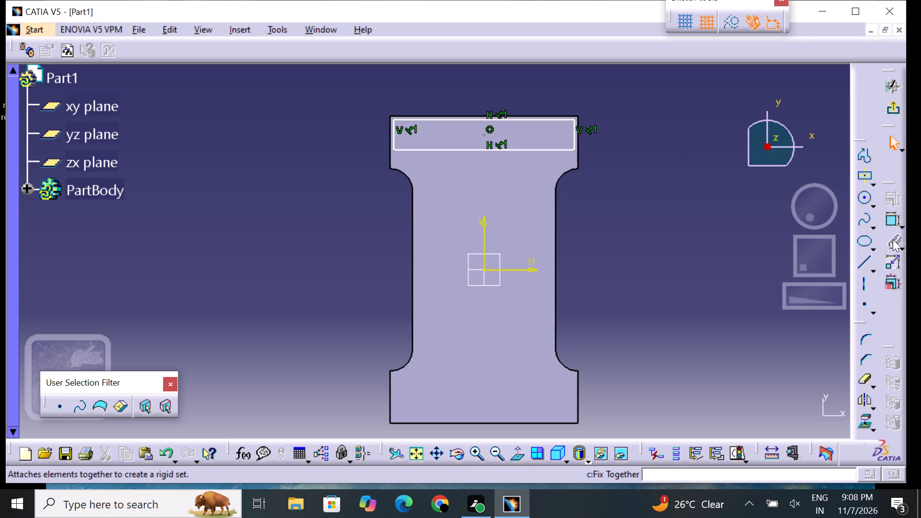
Make the new rectangle's upper edge coincident with the plate's upper edge.
click(890, 220)
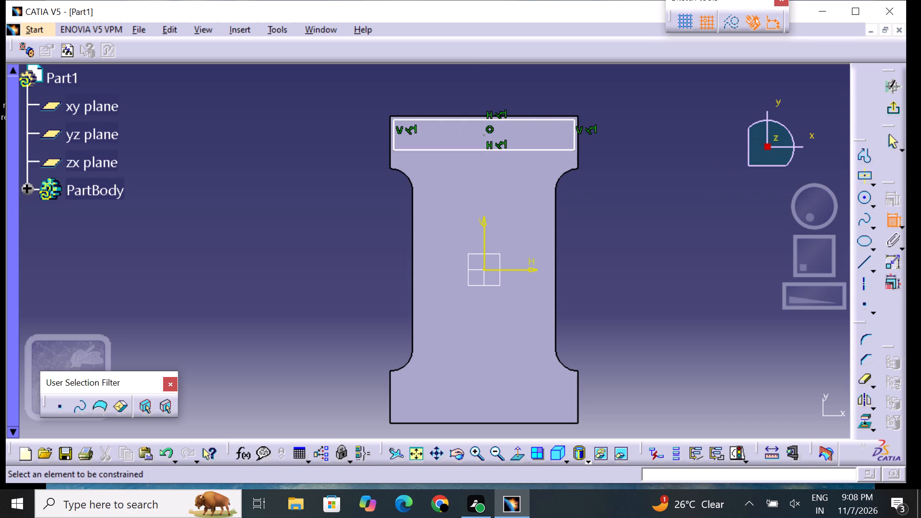
click(560, 116)
click(570, 119)
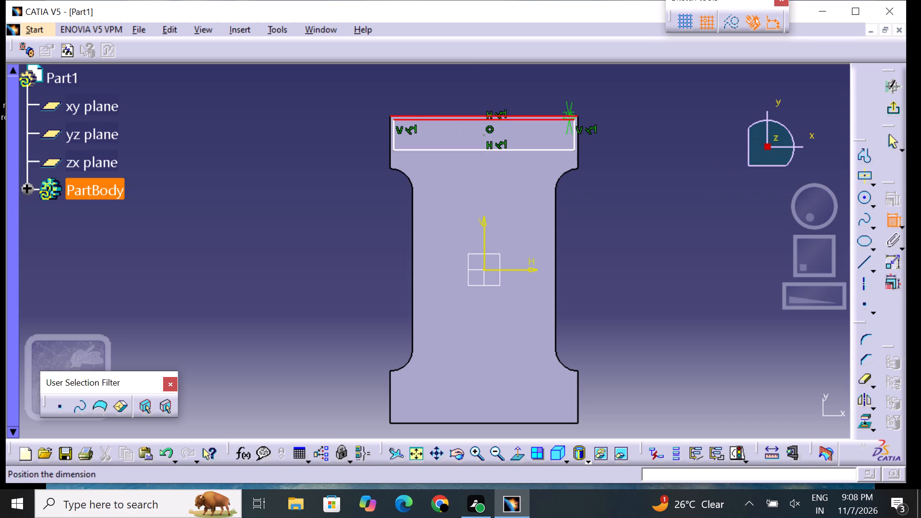
right_click(570, 119)
click(631, 303)
click(657, 233)
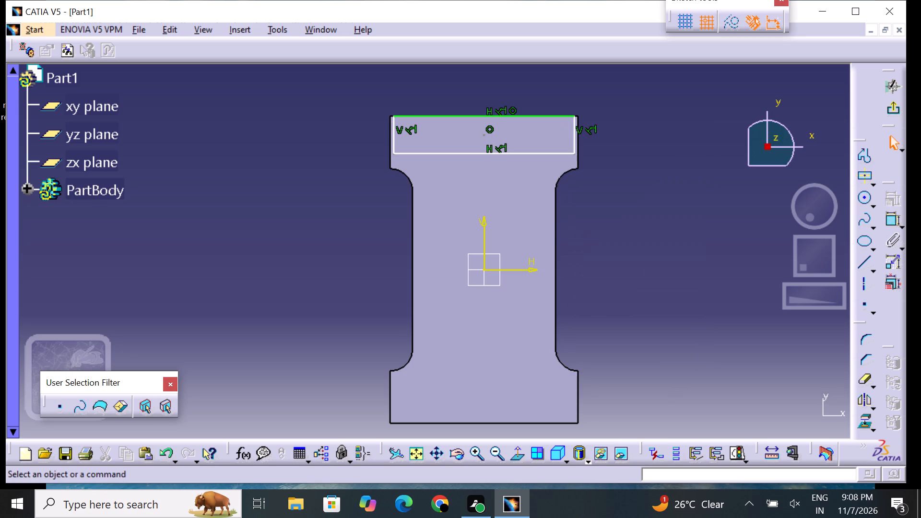
Make the rectangle's right edge coincident with the plate's right edge.
click(896, 221)
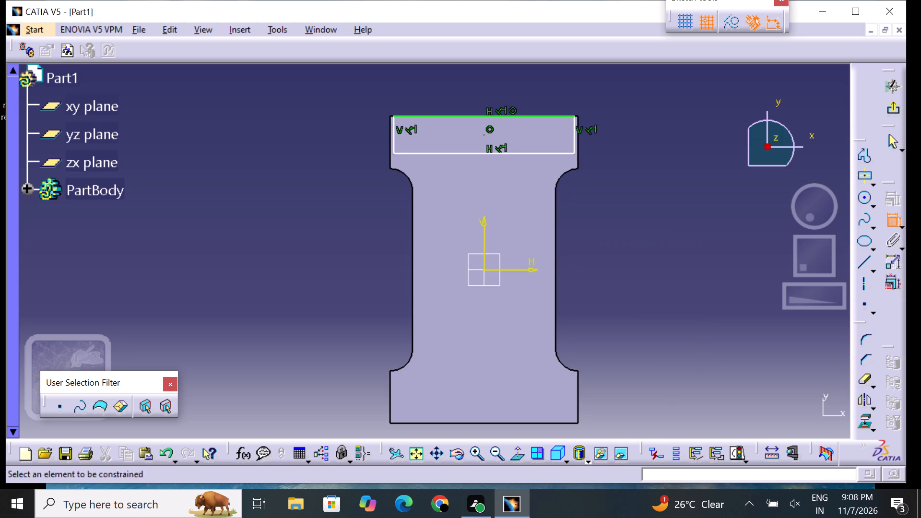
click(579, 134)
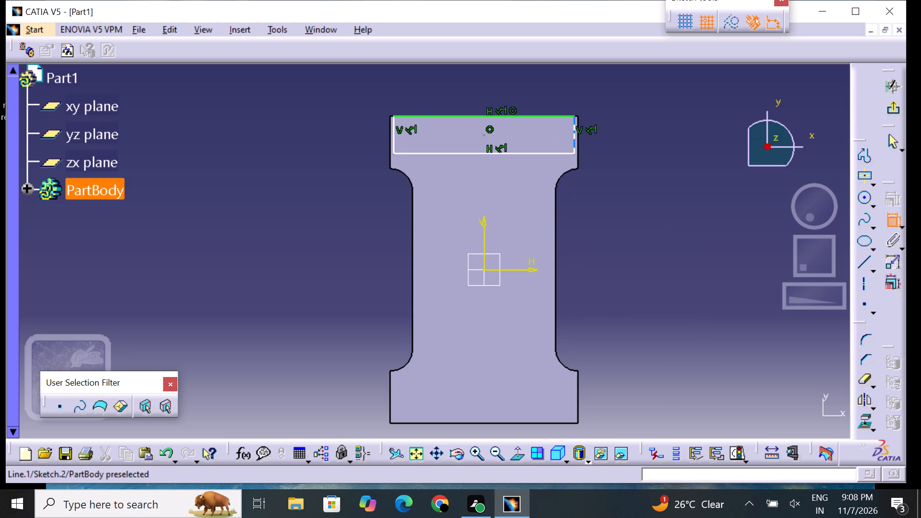
click(574, 141)
click(578, 142)
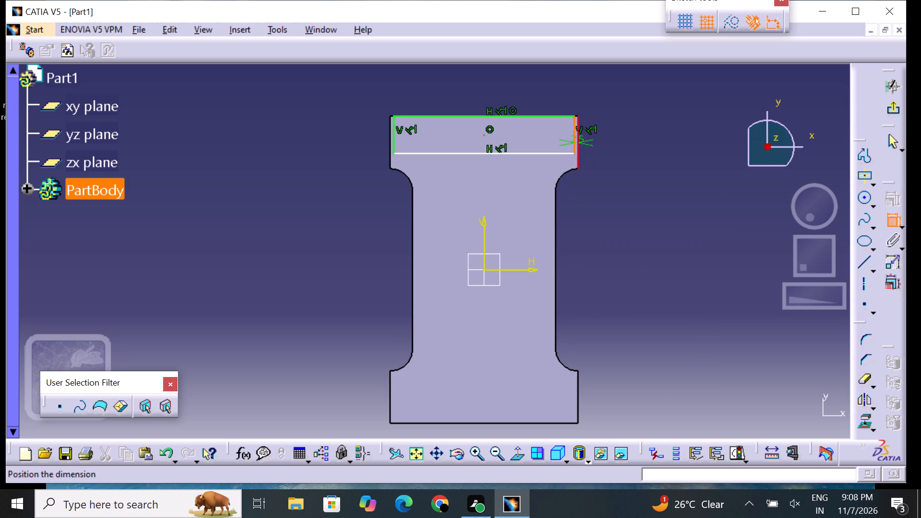
right_click(578, 141)
click(649, 331)
click(641, 247)
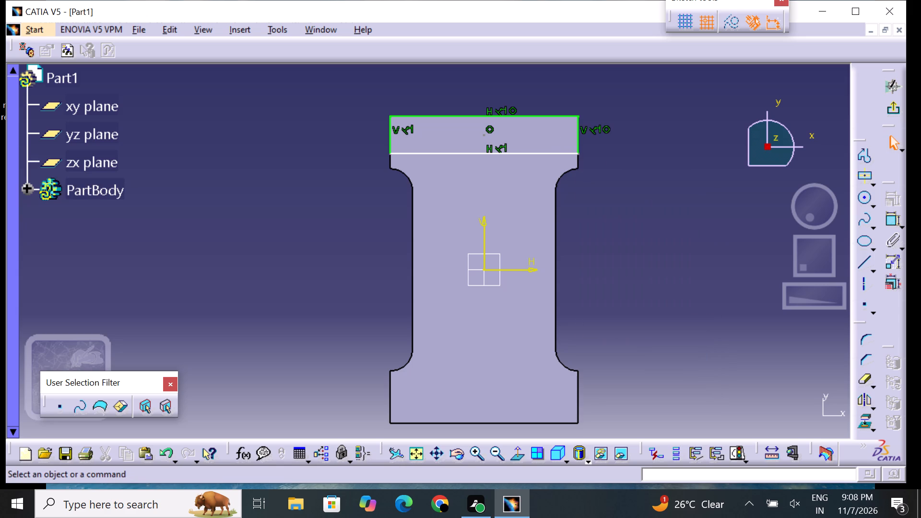
Dimension the height of the rectangle along its right edge.
click(887, 218)
drag(578, 136, 584, 136)
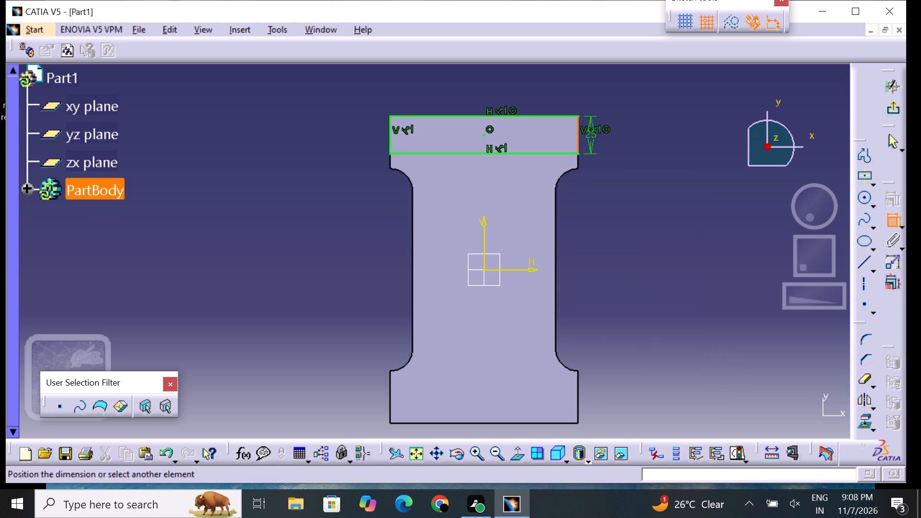
click(602, 137)
click(646, 146)
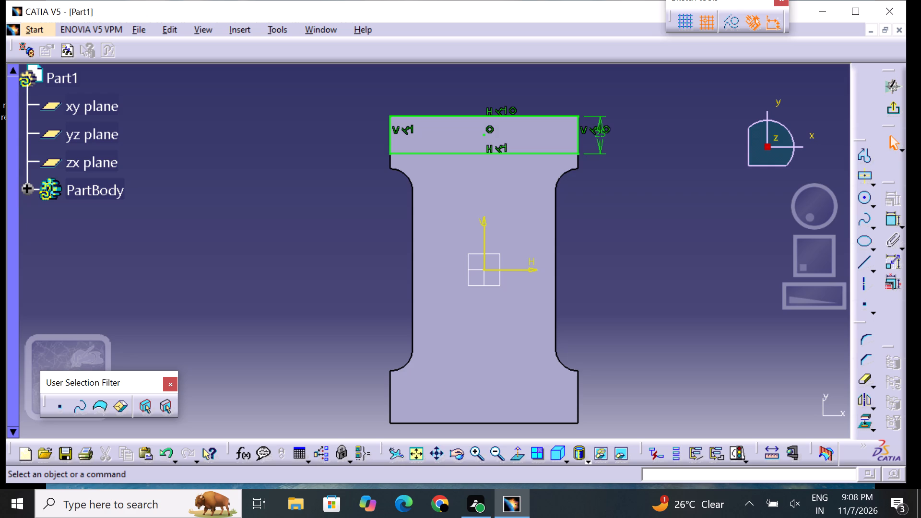
Exit the sketch and start a pad from the rectangle on the plate's upper face.
click(881, 105)
click(890, 107)
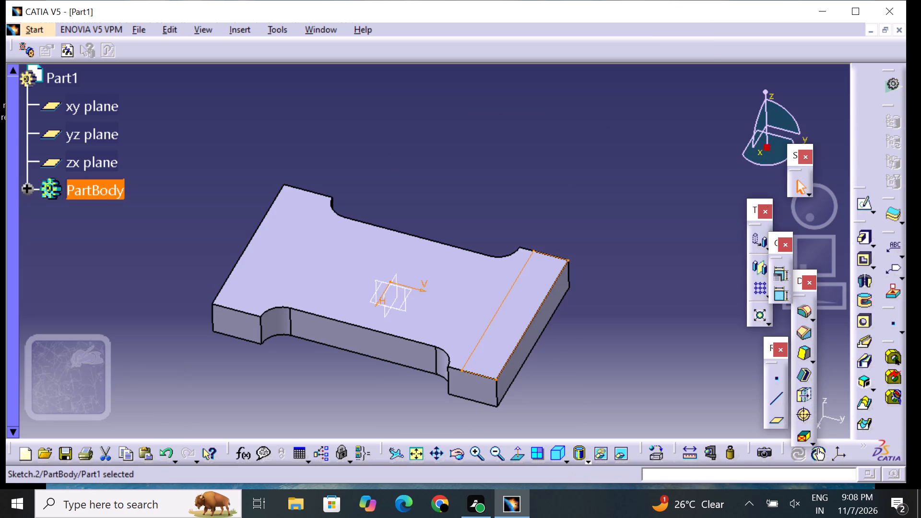
click(858, 234)
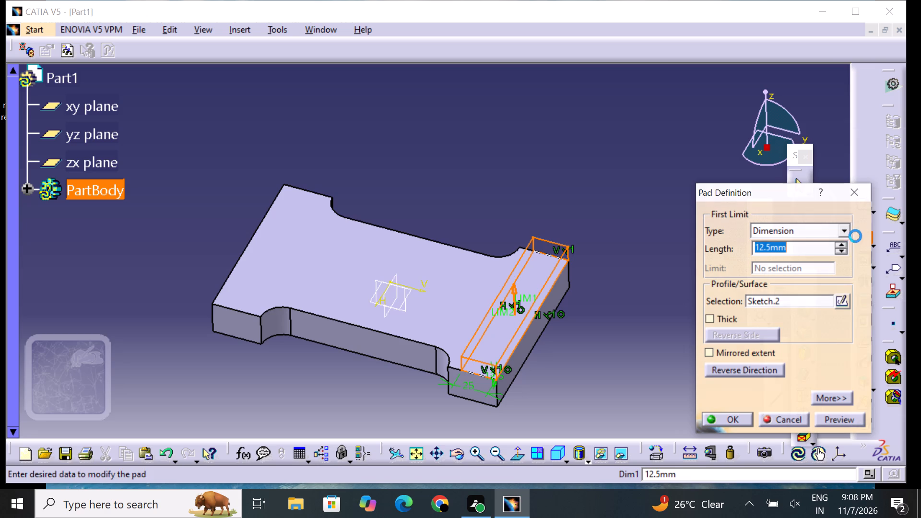
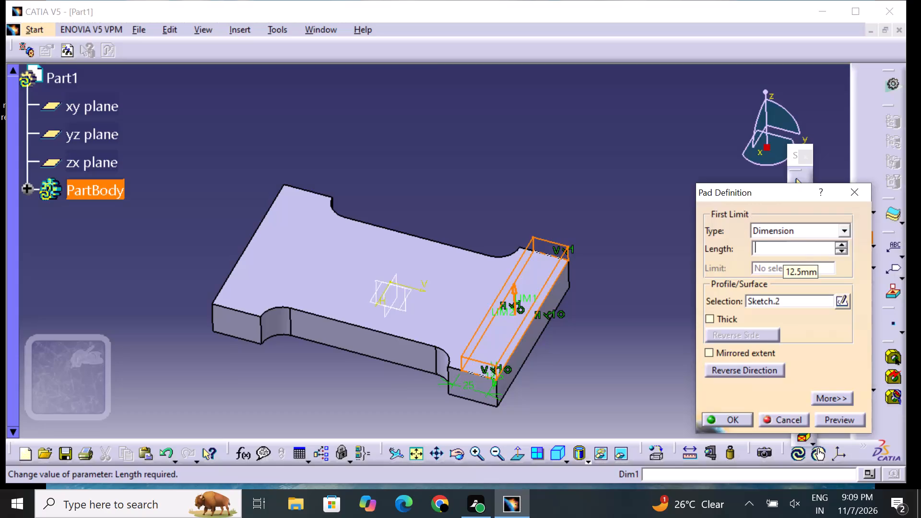
Set the pad length to 85-25 (60 mm), preview it and create the block on the plate's upper face.
text(85)
text(-25)
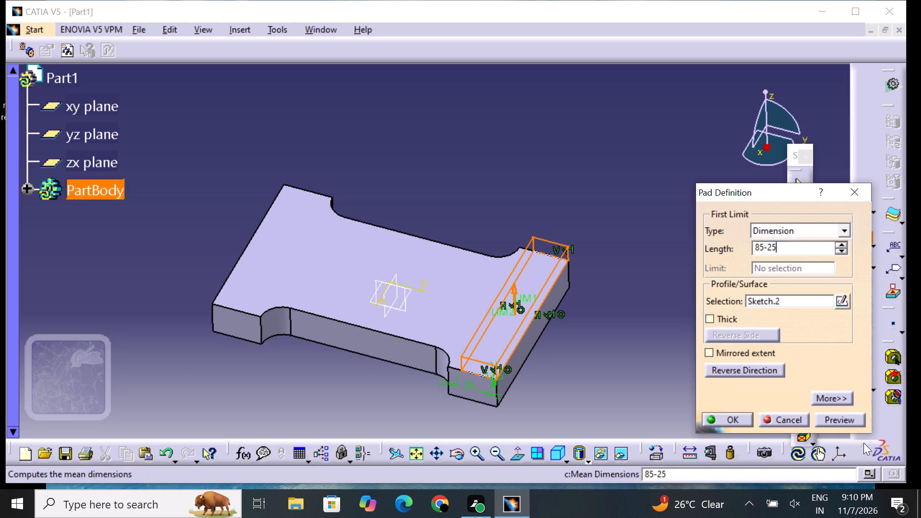
click(838, 418)
click(744, 413)
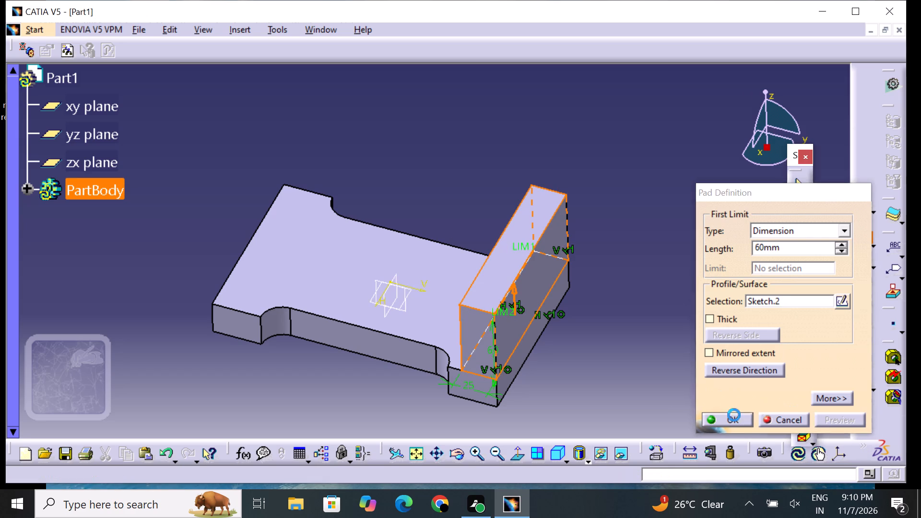
click(635, 388)
Open a new sketch on the underside face of the plate.
middle_drag(605, 318, 664, 192)
right_drag(611, 313, 664, 192)
middle_drag(475, 413, 544, 341)
right_drag(478, 412, 544, 341)
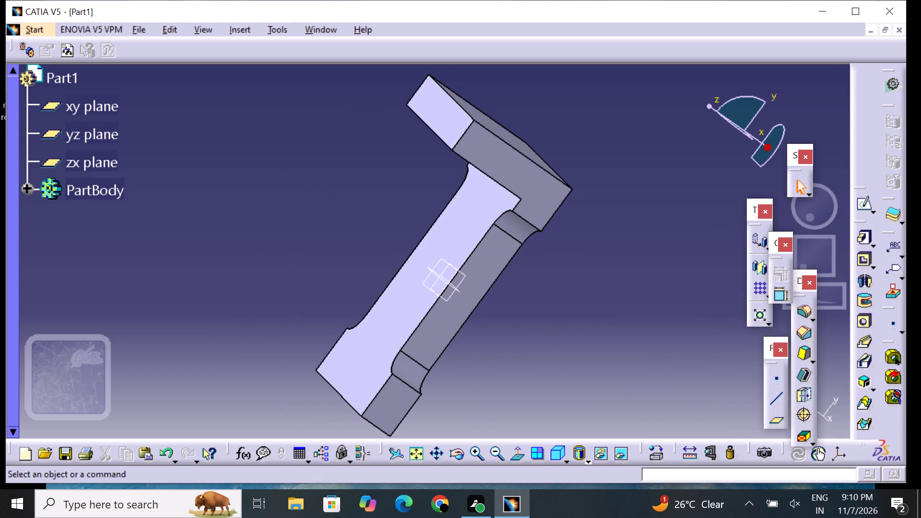
middle_drag(196, 339, 365, 247)
right_drag(213, 333, 365, 247)
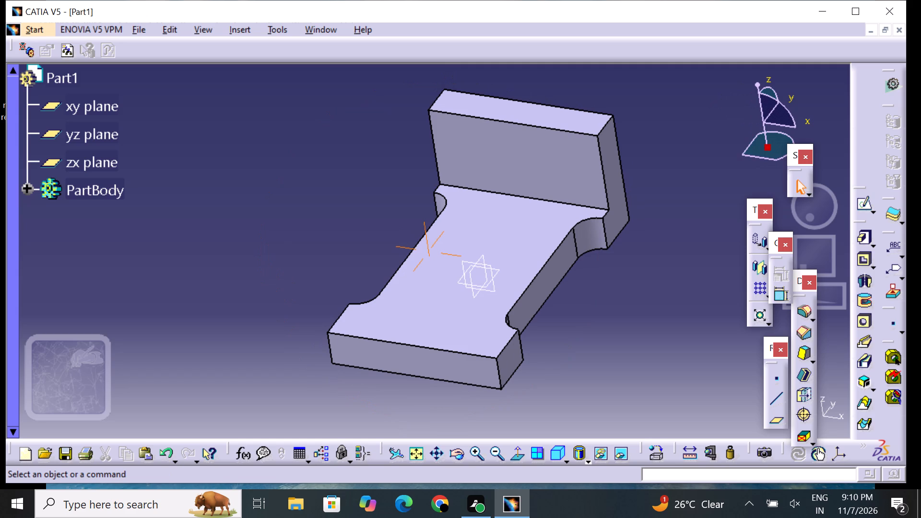
middle_drag(553, 320, 281, 139)
right_drag(553, 320, 281, 139)
click(340, 221)
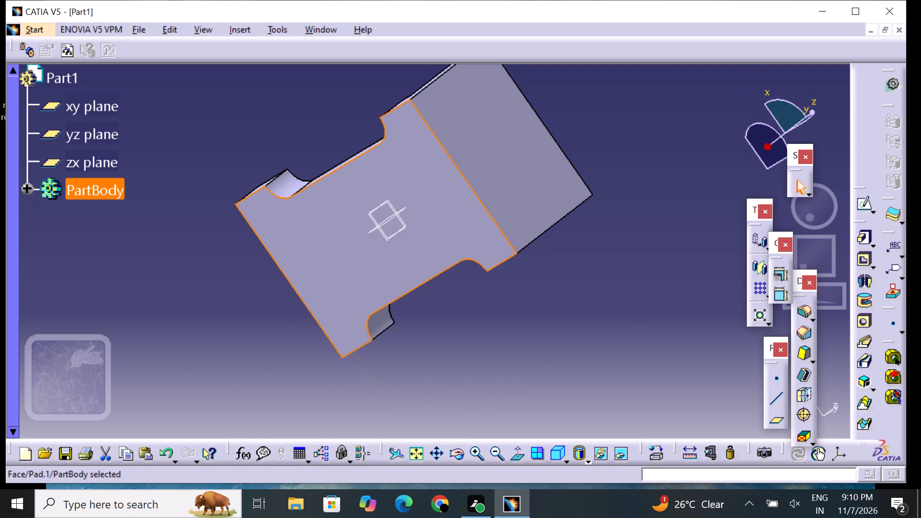
click(862, 203)
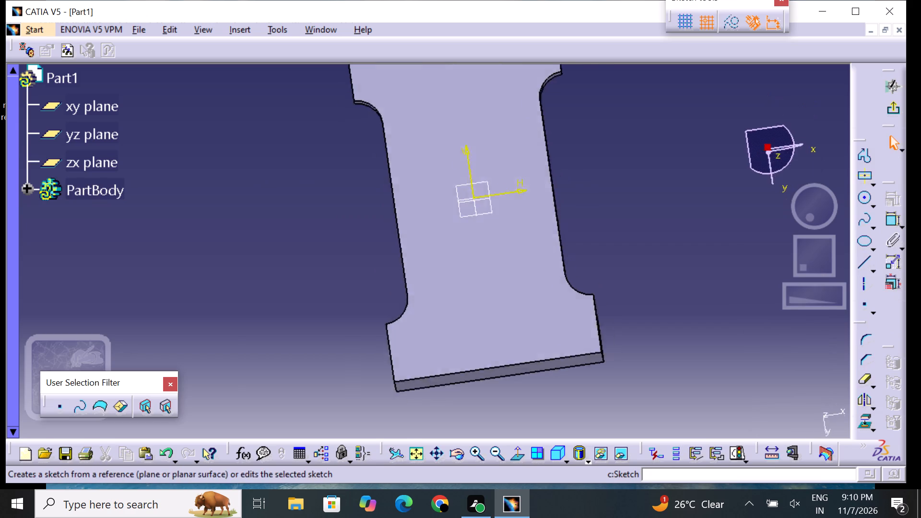
Sketch a centered rectangle on the vertical axis at the plate's upper end in the sketch view, nearly as wide as the plate.
middle_drag(669, 246, 676, 213)
middle_drag(668, 216, 669, 232)
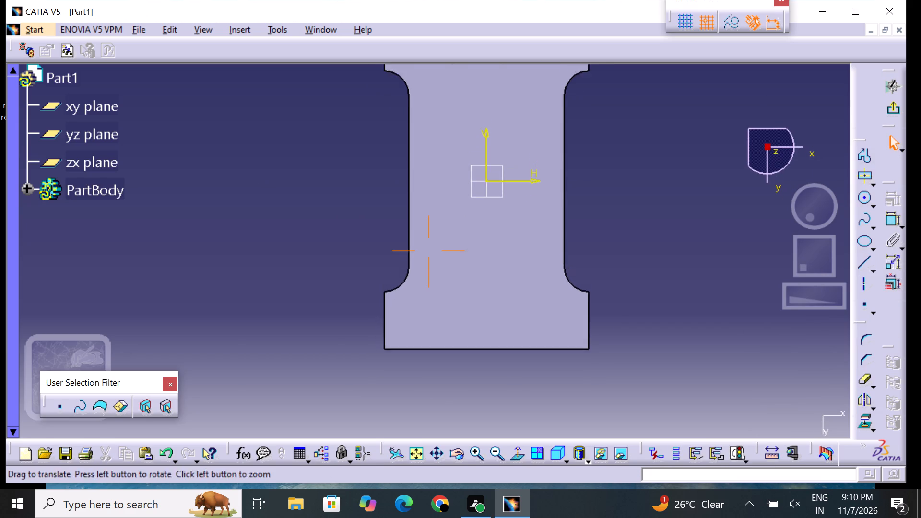
middle_drag(669, 232, 667, 311)
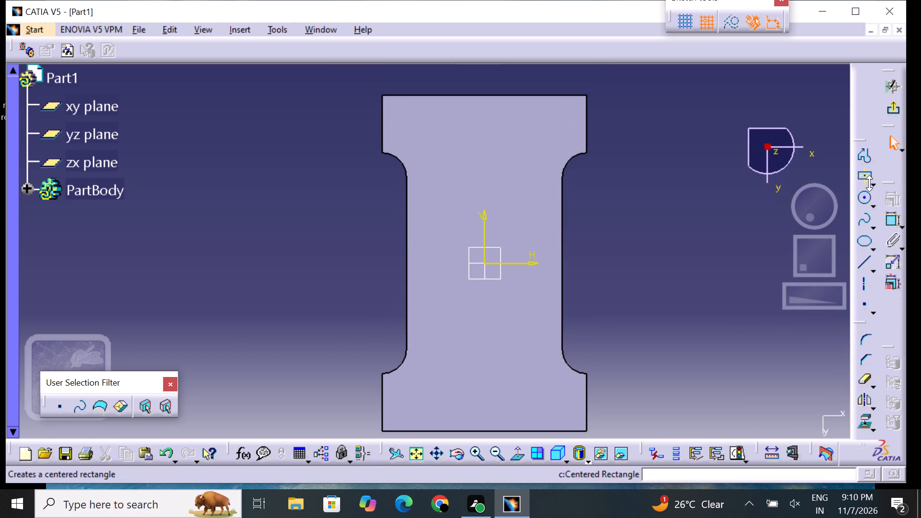
click(869, 183)
click(863, 172)
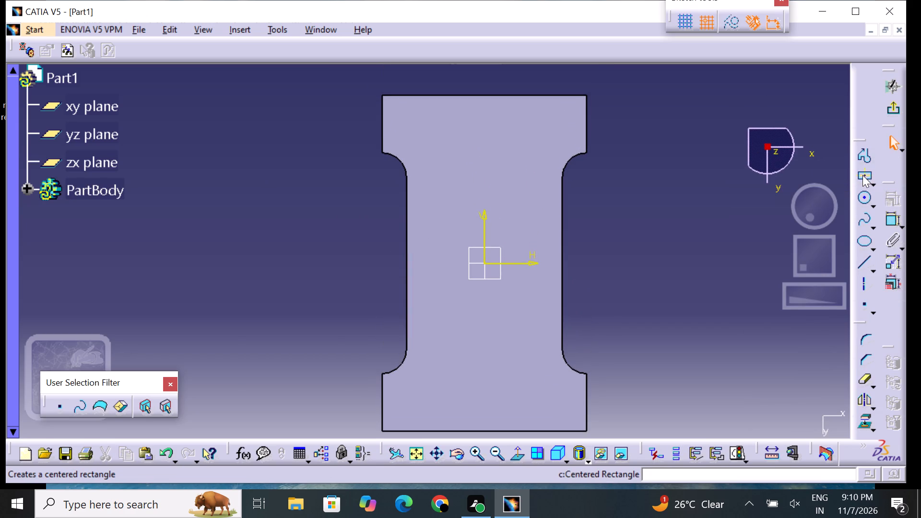
click(862, 175)
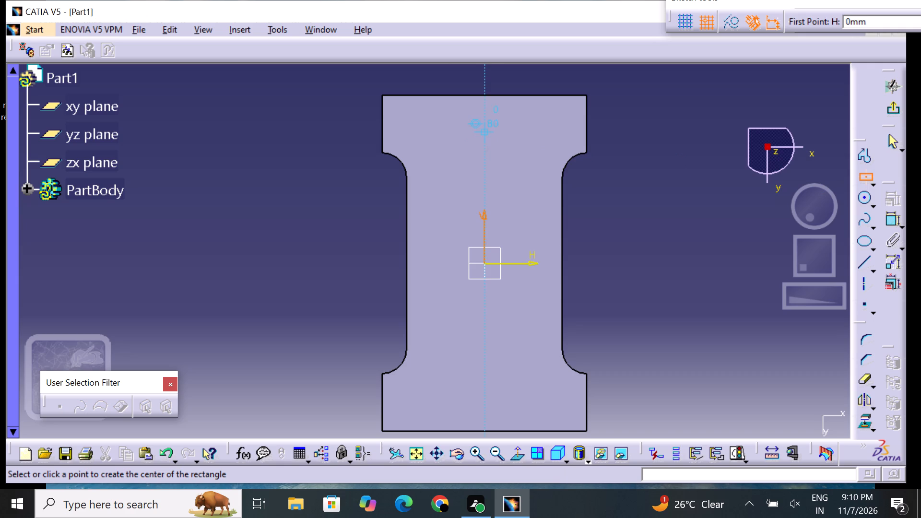
click(486, 121)
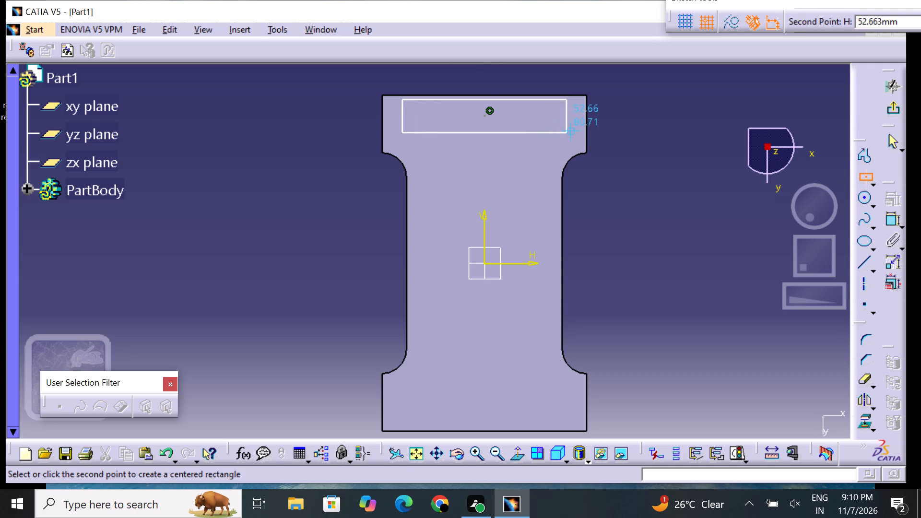
click(579, 131)
click(641, 144)
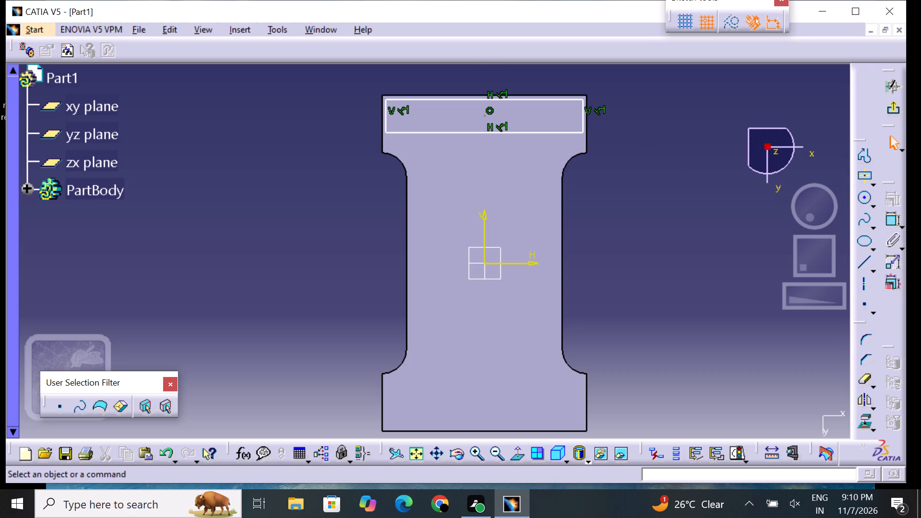
Make the new rectangle's upper edge coincident with the plate's upper edge.
click(896, 220)
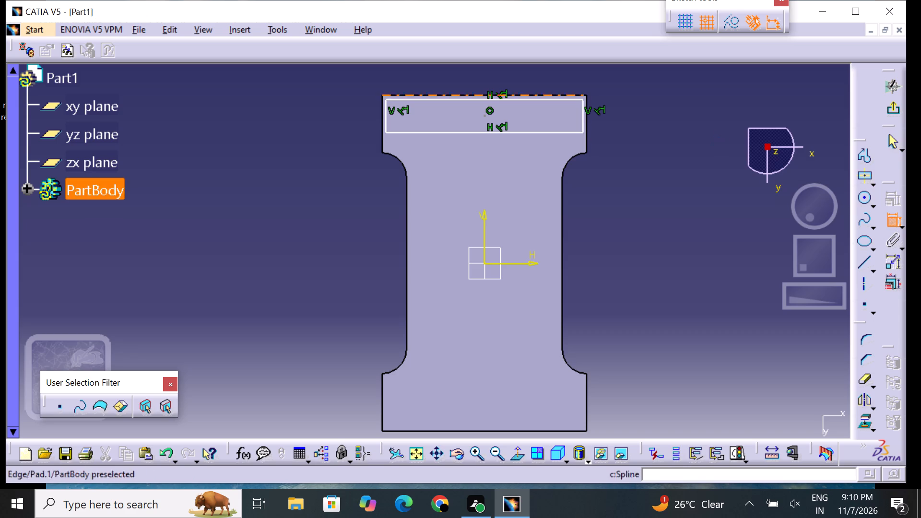
click(561, 95)
click(566, 101)
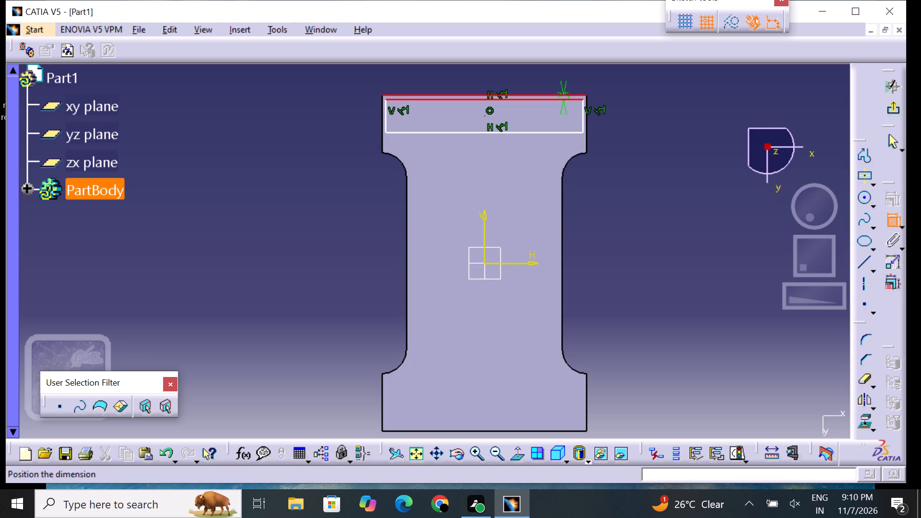
right_click(566, 101)
click(610, 288)
click(634, 229)
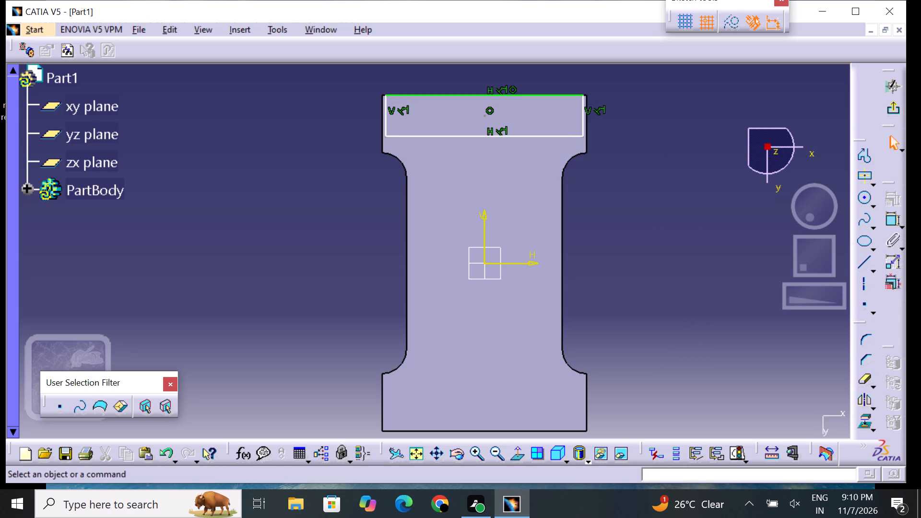
Make the rectangle's right edge coincident with the plate's right edge.
click(886, 217)
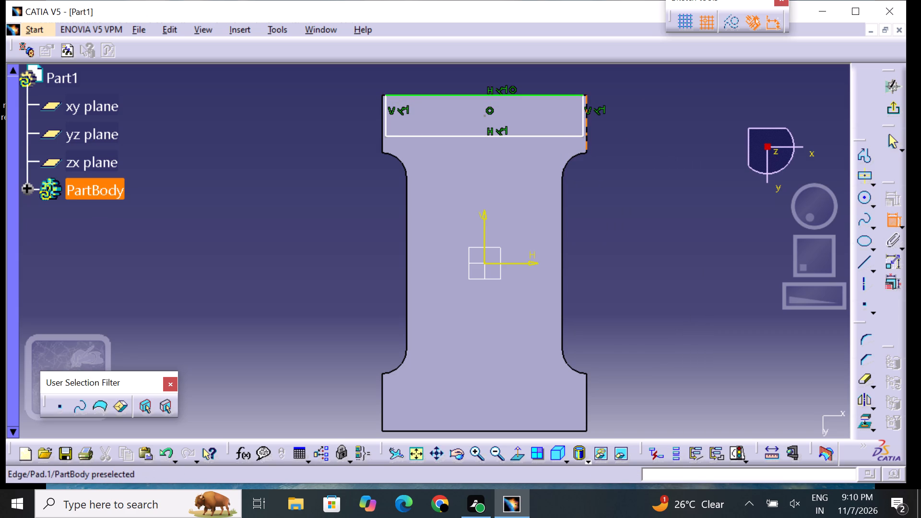
click(582, 123)
click(586, 118)
right_click(586, 118)
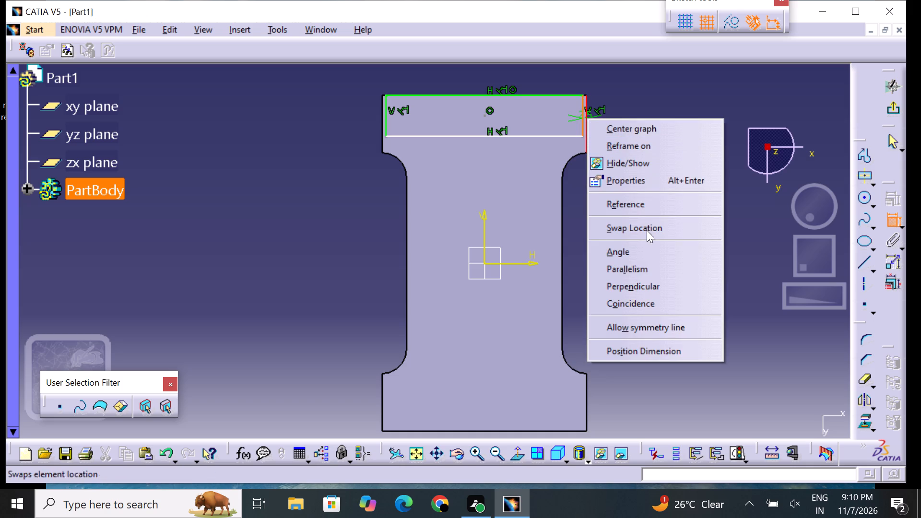
click(654, 300)
click(640, 223)
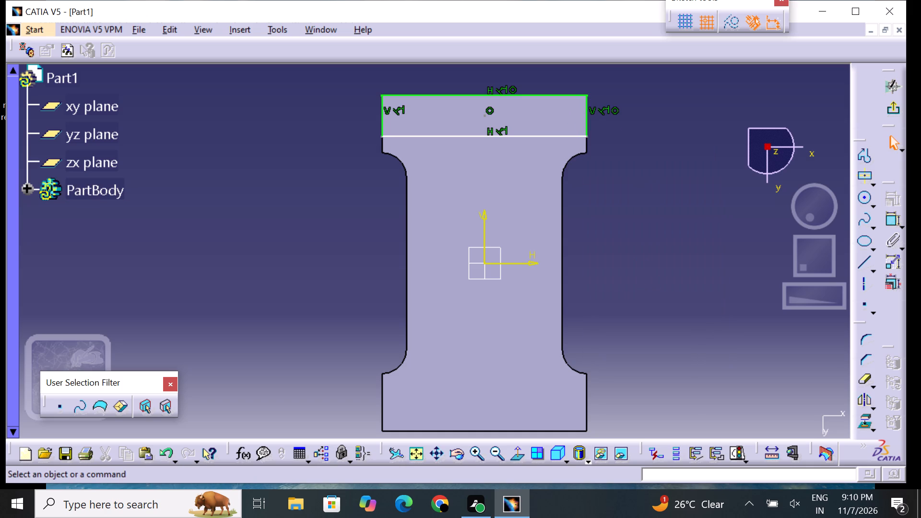
Dimension the height of the rectangle along its right edge.
click(887, 222)
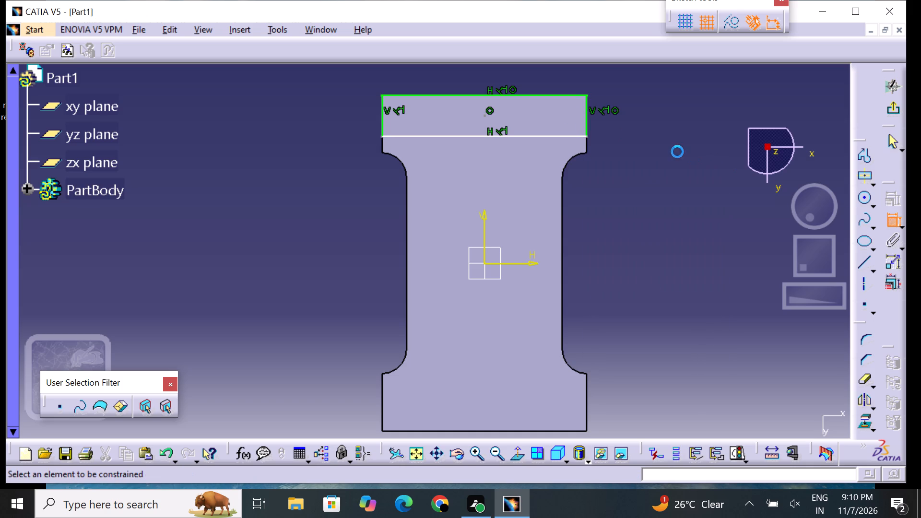
click(589, 117)
click(607, 124)
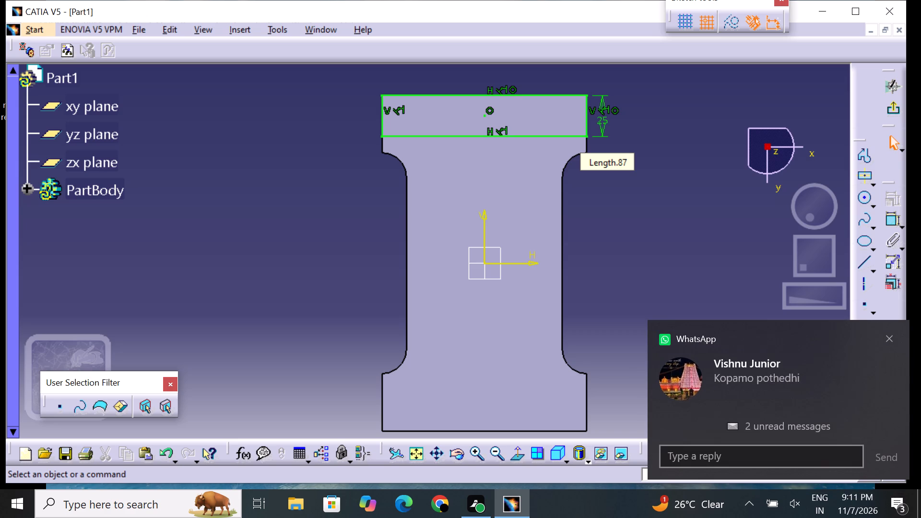
Exit the sketch and pad the rectangle 60 mm downward from the plate's underside.
click(886, 109)
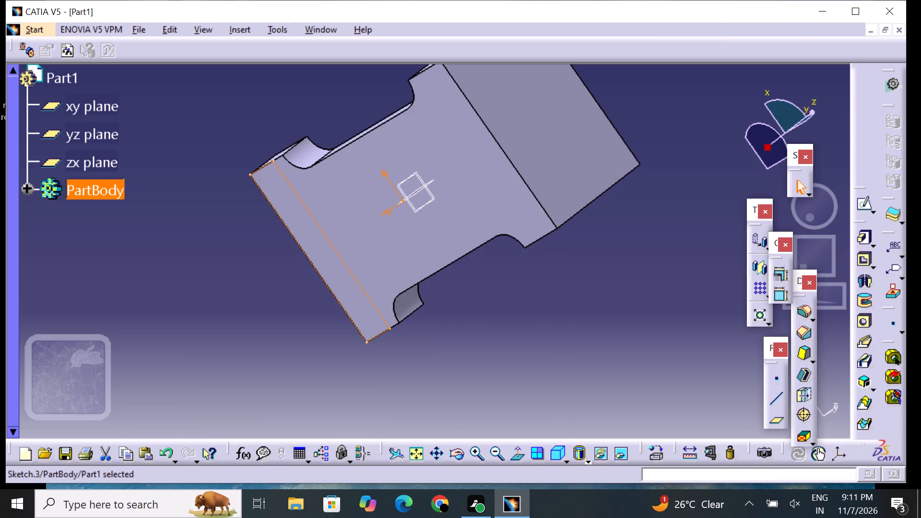
click(860, 236)
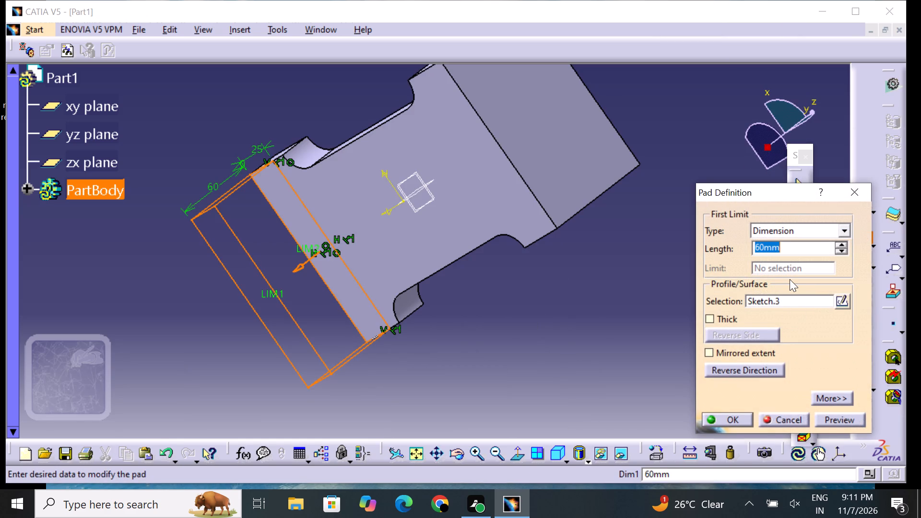
click(839, 423)
click(742, 421)
drag(619, 381, 614, 377)
Examine the part with both end blocks from several sides.
middle_drag(353, 91, 504, 294)
right_drag(353, 94, 504, 294)
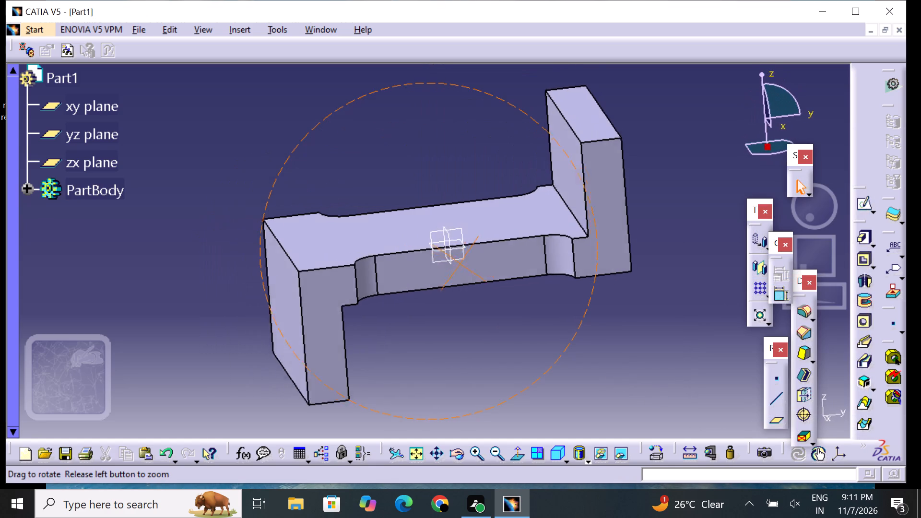
middle_drag(504, 294, 512, 293)
right_drag(504, 294, 512, 293)
middle_drag(552, 313, 582, 322)
right_drag(557, 321, 582, 322)
middle_drag(582, 322, 581, 322)
middle_drag(600, 334, 615, 298)
right_drag(600, 334, 615, 298)
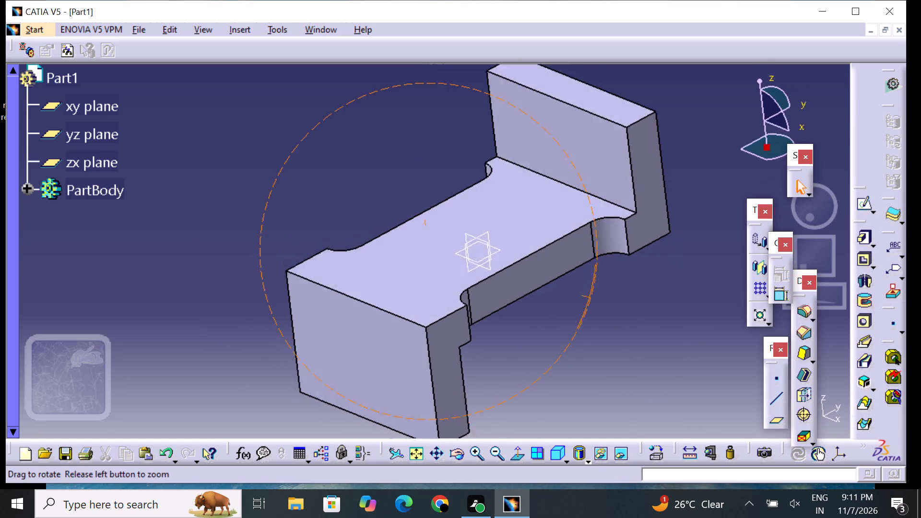
right_drag(615, 298, 619, 276)
middle_drag(615, 298, 619, 276)
middle_drag(248, 202, 349, 212)
right_drag(248, 202, 349, 212)
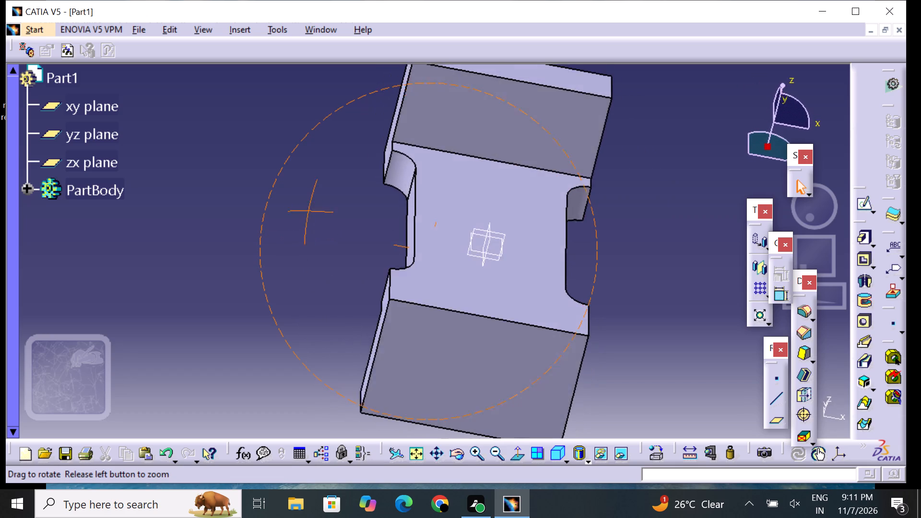
right_drag(349, 212, 348, 187)
middle_drag(349, 212, 348, 187)
middle_drag(627, 243, 631, 232)
right_drag(628, 243, 631, 232)
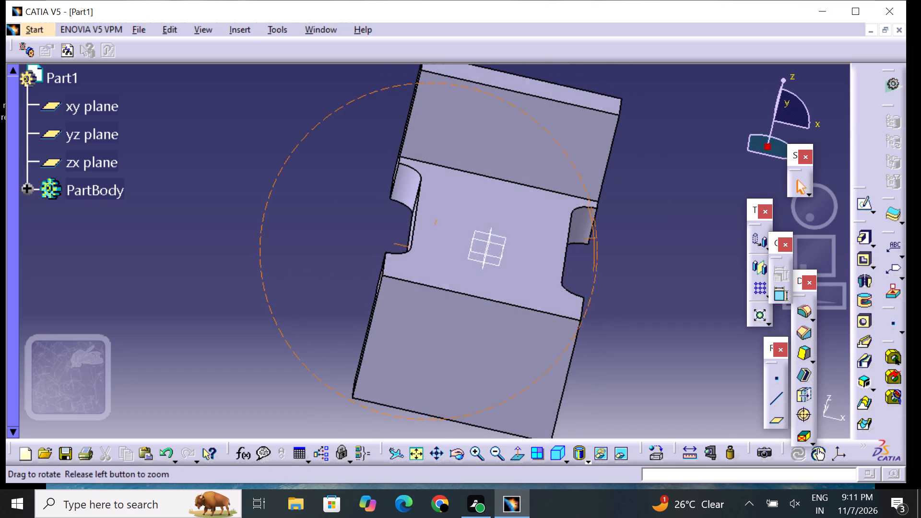
right_drag(631, 232, 583, 193)
middle_drag(631, 232, 583, 193)
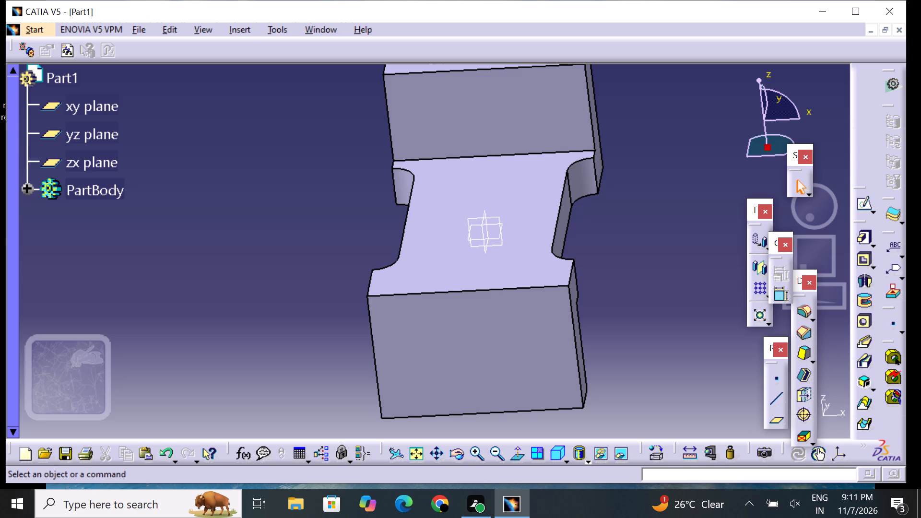
Start an edge fillet with the two short top corner edges of the block above the plate selected.
middle_drag(322, 159, 387, 261)
right_drag(325, 173, 387, 261)
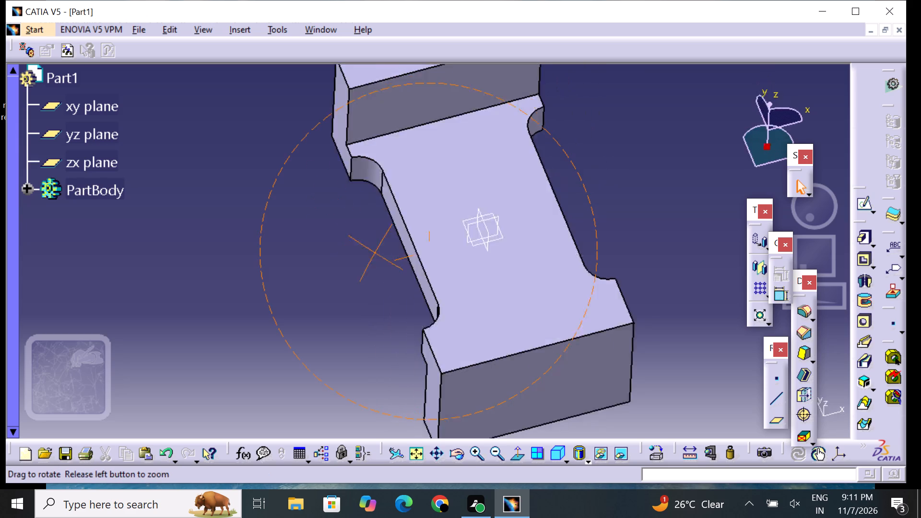
right_drag(387, 261, 469, 246)
middle_drag(387, 261, 471, 243)
click(359, 74)
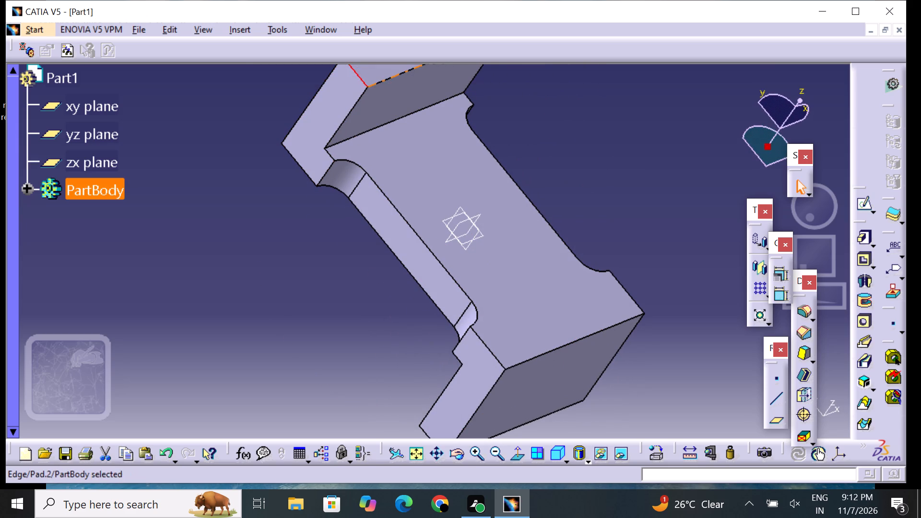
middle_drag(493, 94, 417, 280)
right_drag(494, 107, 421, 278)
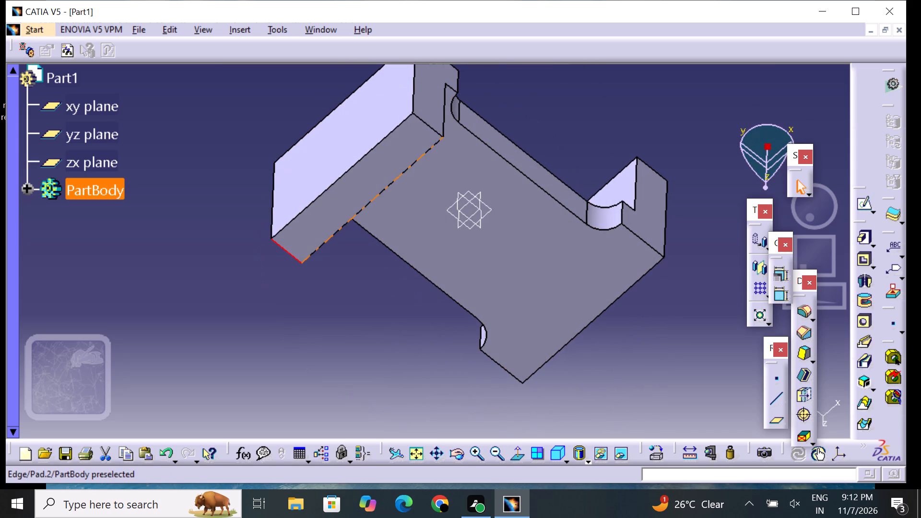
click(429, 126)
middle_drag(605, 327, 526, 191)
right_drag(604, 327, 526, 191)
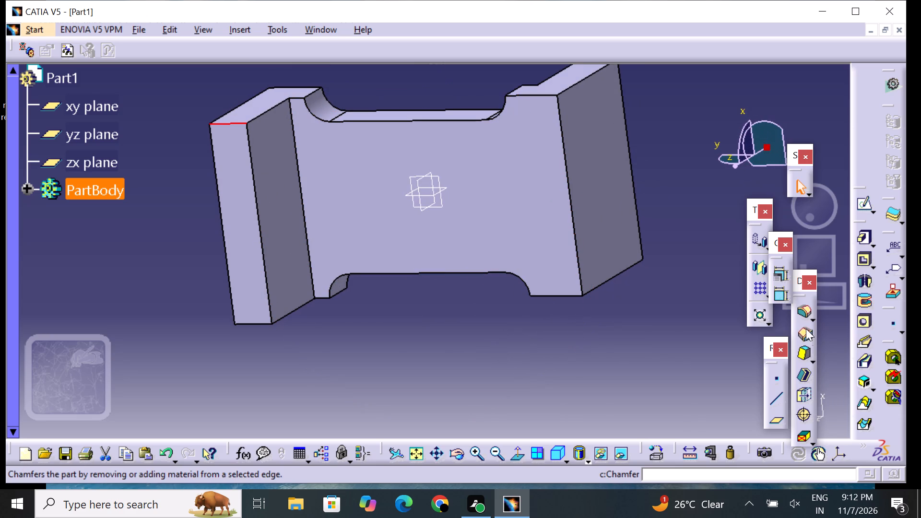
click(805, 315)
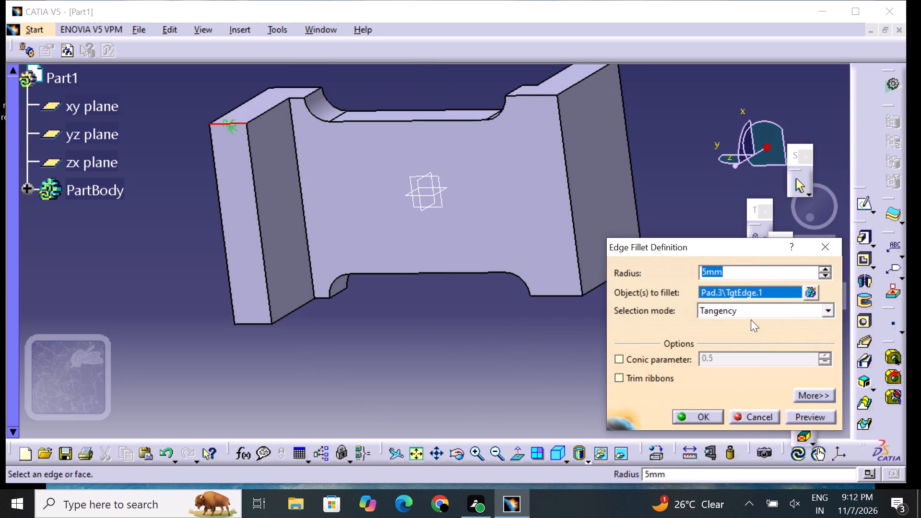
click(742, 291)
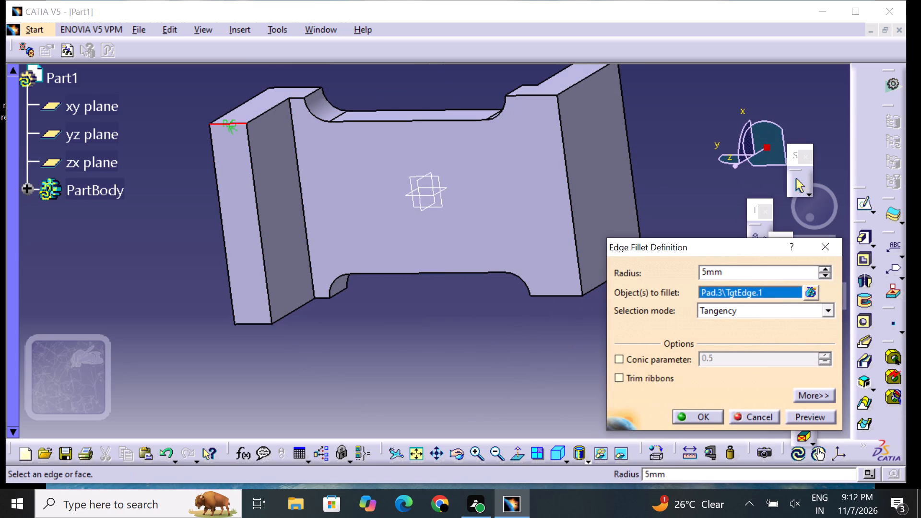
drag(257, 323, 261, 323)
Add the two short bottom corner edges of the downward block and fillet all four selected edges with a 20 mm radius.
middle_drag(405, 350, 297, 320)
right_drag(405, 350, 297, 320)
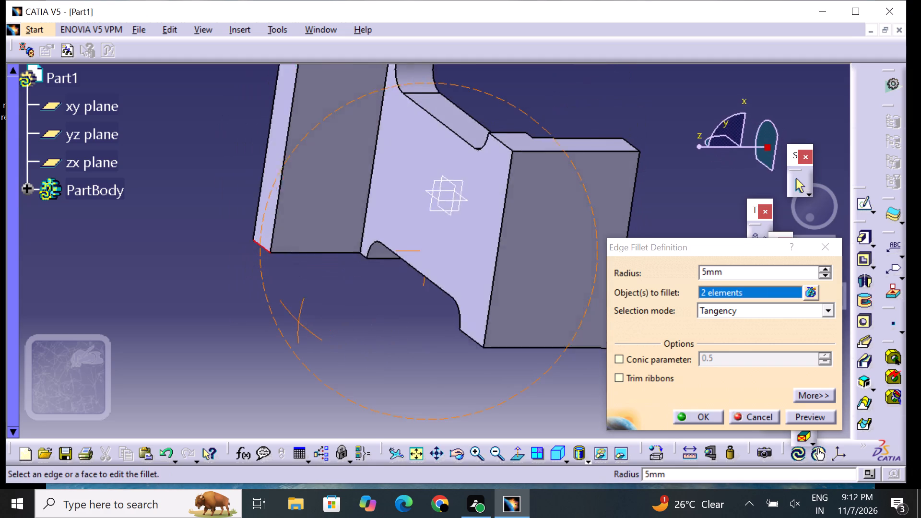
right_drag(297, 320, 280, 310)
middle_drag(297, 320, 280, 310)
middle_drag(447, 366, 289, 235)
right_drag(447, 366, 289, 235)
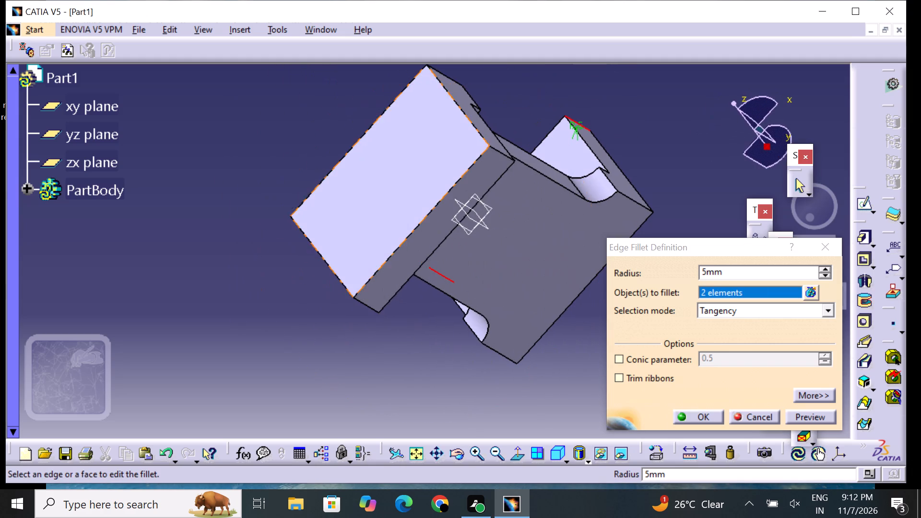
click(368, 309)
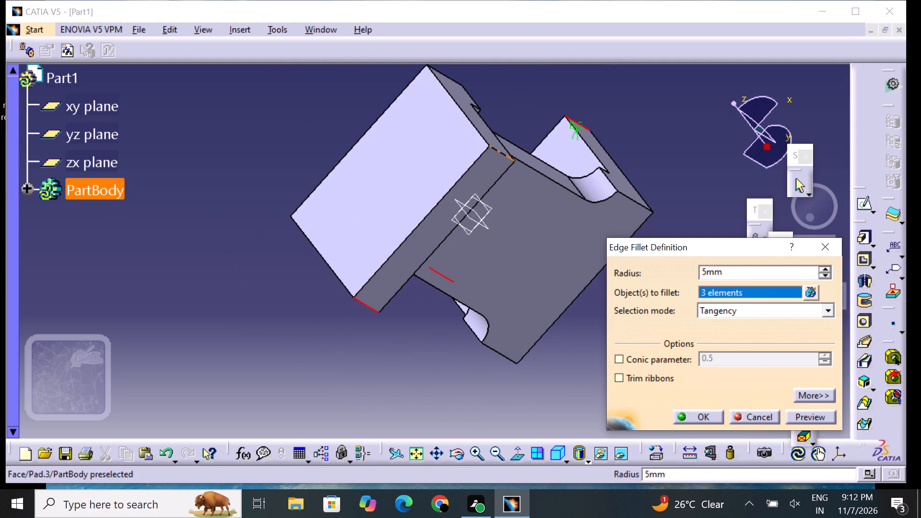
click(503, 154)
click(729, 270)
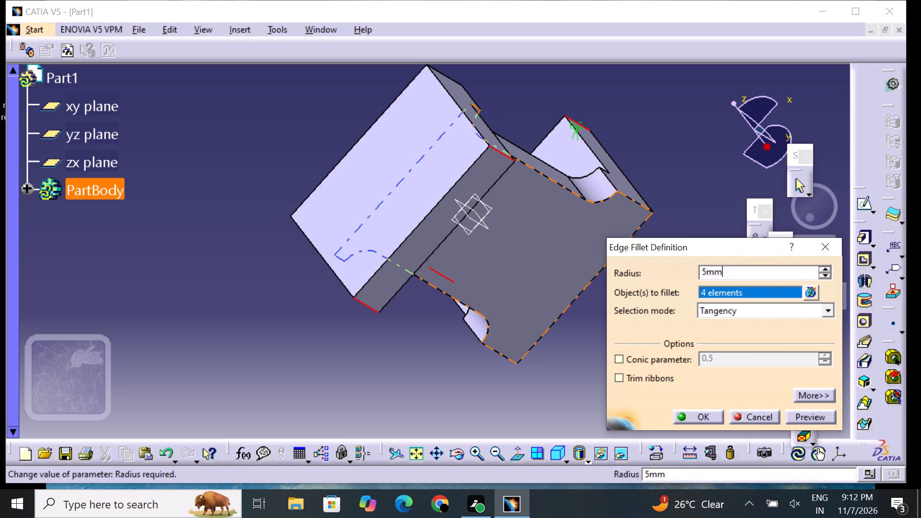
key(BackSpace)
key(BackSpace)
key(BackSpace)
key(BackSpace)
key(BackSpace)
key(BackSpace)
key(BackSpace)
key(BackSpace)
key(BackSpace)
key(BackSpace)
key(BackSpace)
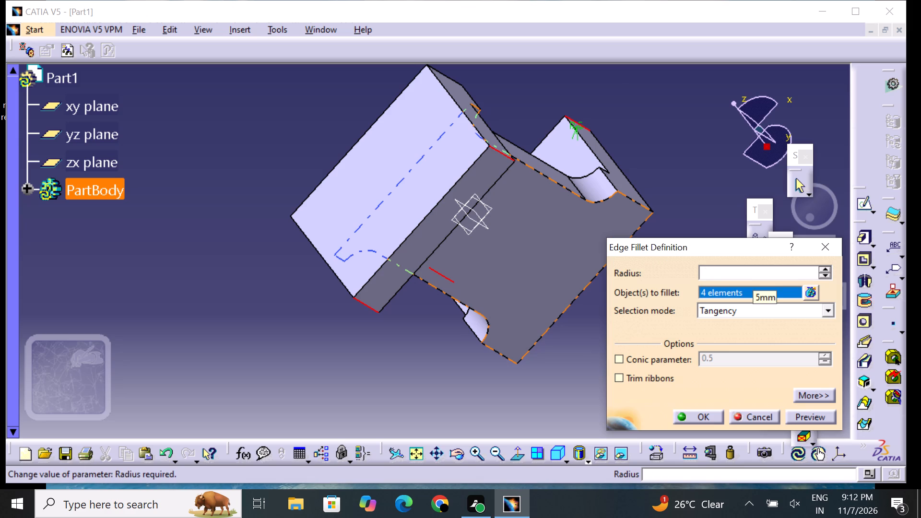
text(20)
key(Return)
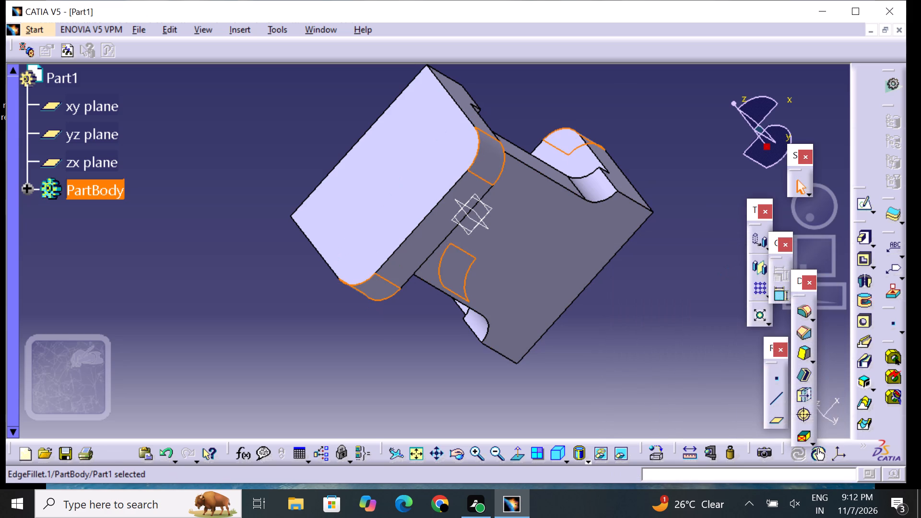
drag(681, 327, 673, 333)
Examine the rounded corners of both end blocks from several sides.
middle_drag(344, 77, 345, 102)
right_drag(344, 79, 345, 102)
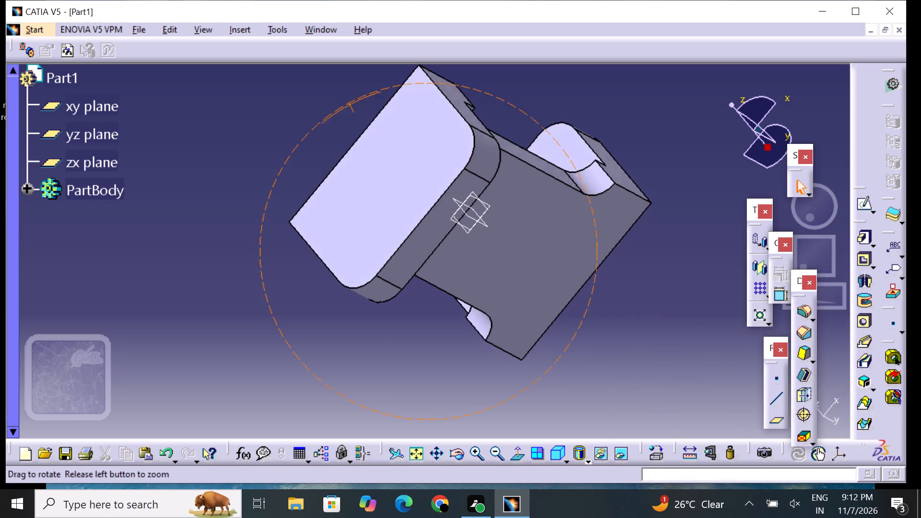
middle_drag(345, 102, 461, 287)
right_drag(345, 102, 461, 287)
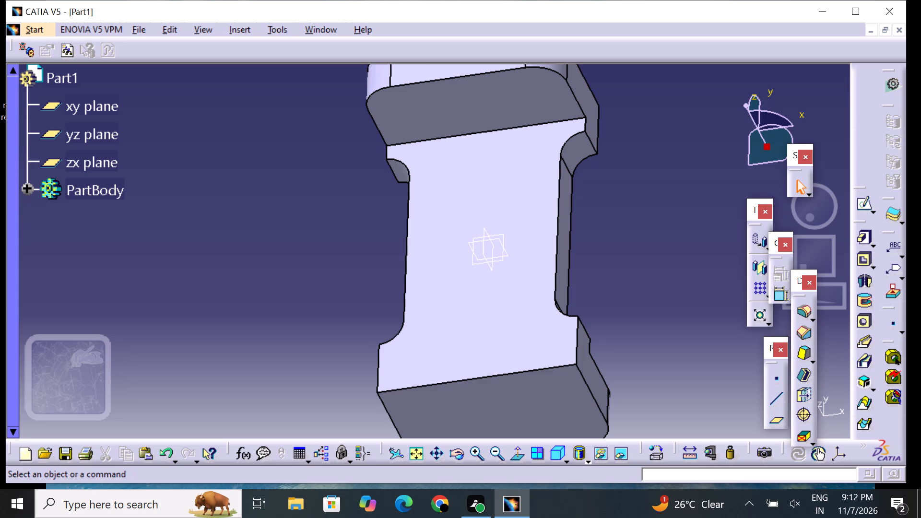
middle_drag(351, 292, 361, 185)
right_drag(351, 291, 361, 185)
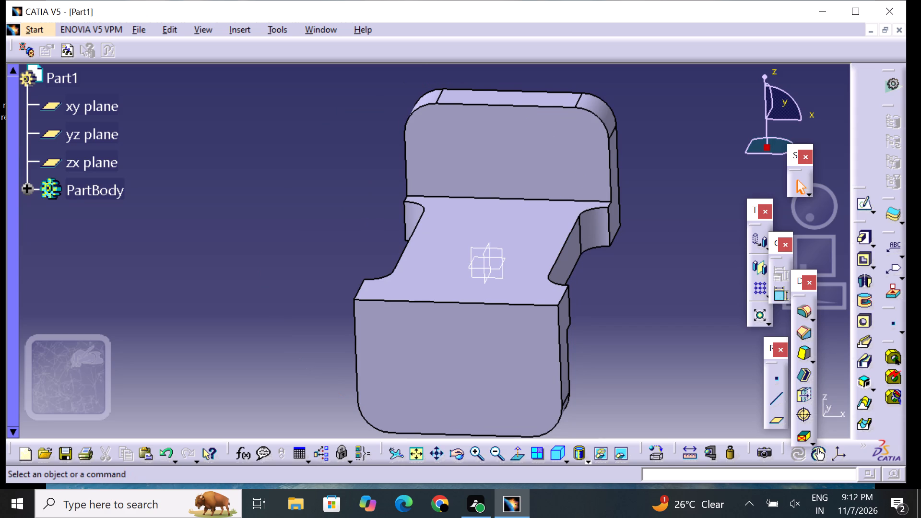
middle_drag(607, 287, 567, 306)
right_drag(608, 287, 567, 306)
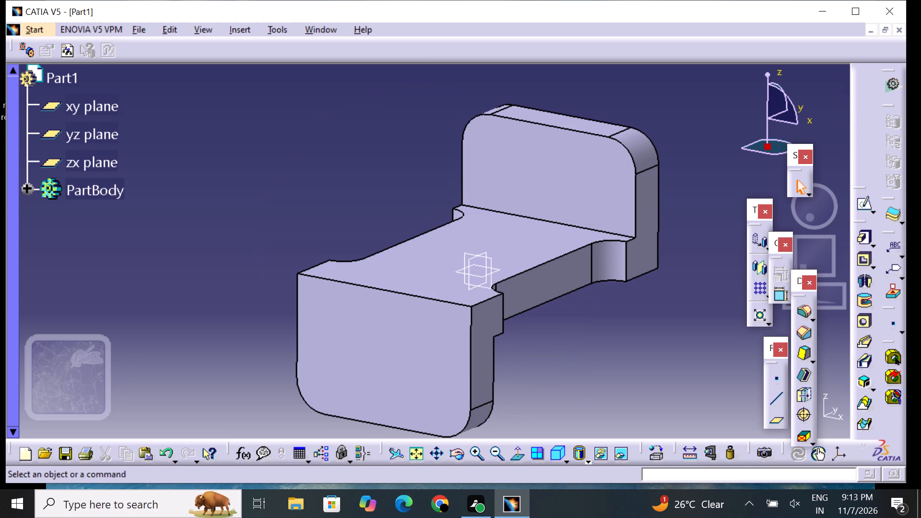
On the zx plane, sketch a circle about 20 mm in diameter near an upper corner, centred at about H 40, V 50 mm.
click(92, 168)
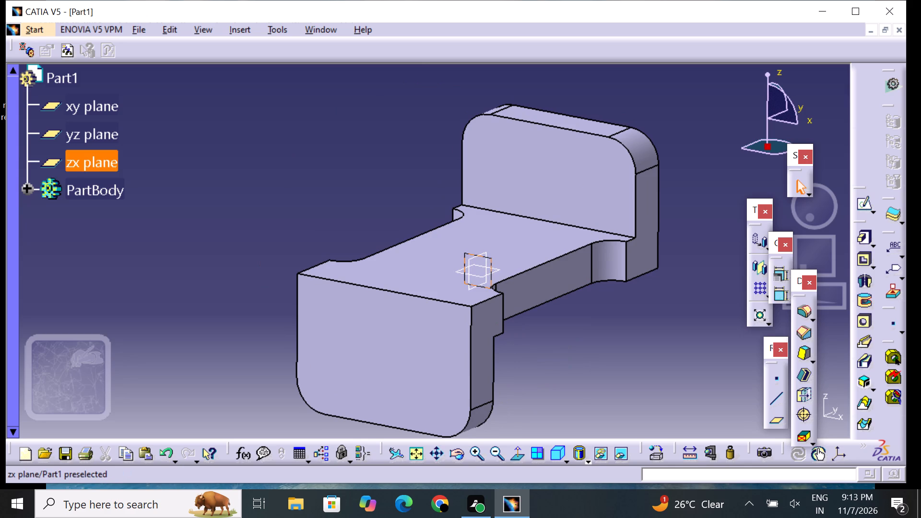
click(857, 200)
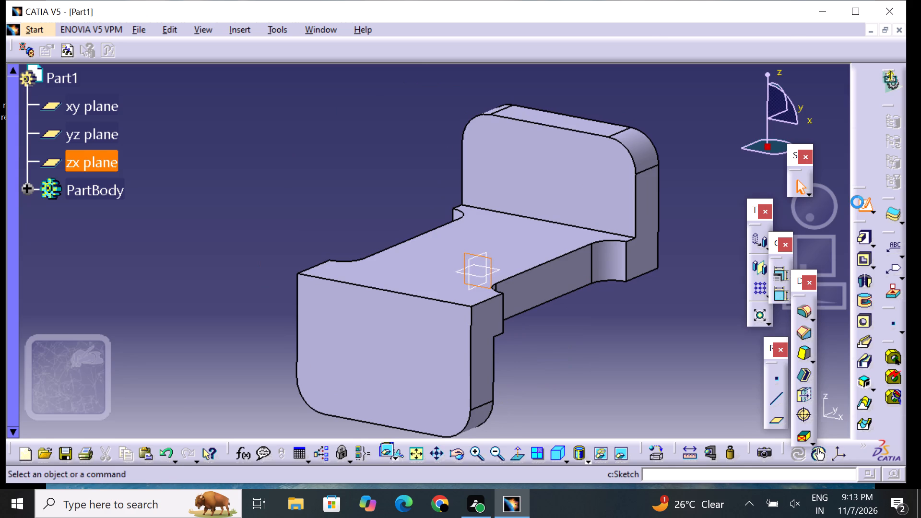
middle_drag(576, 287, 684, 261)
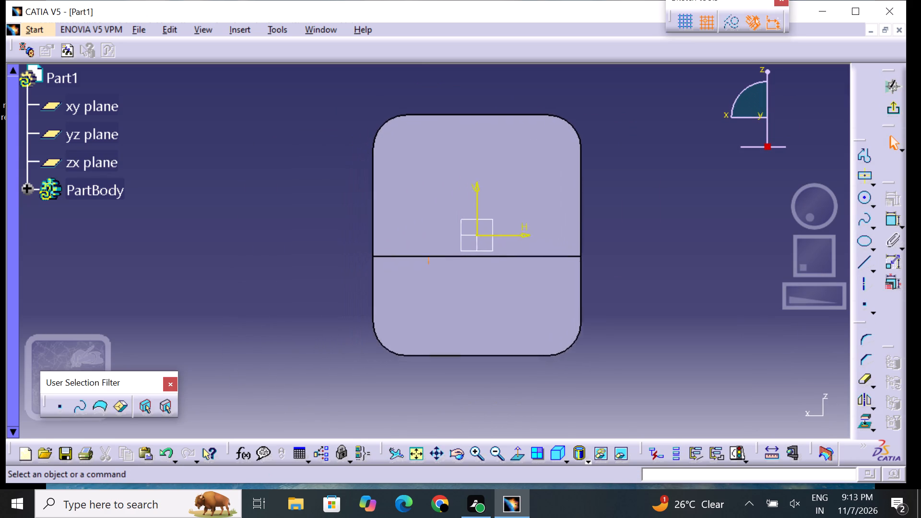
middle_drag(684, 261, 686, 253)
middle_drag(685, 266, 679, 267)
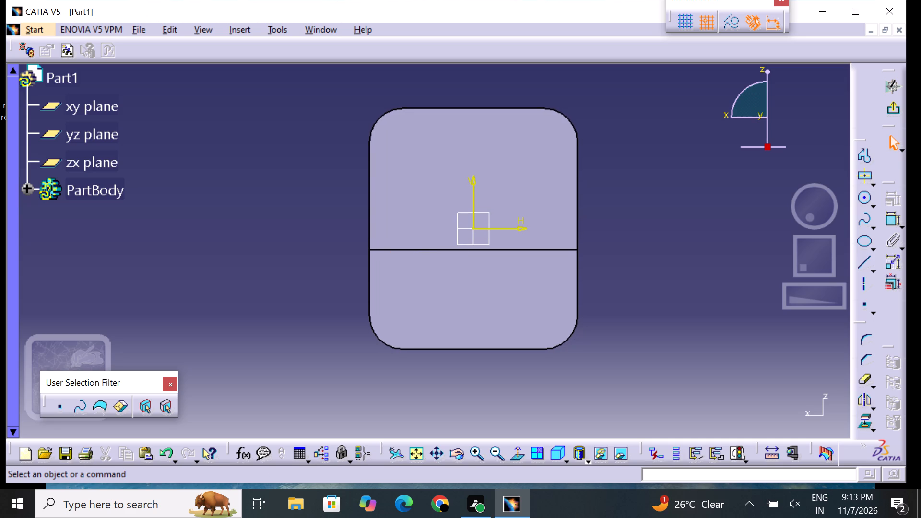
middle_drag(682, 258, 662, 247)
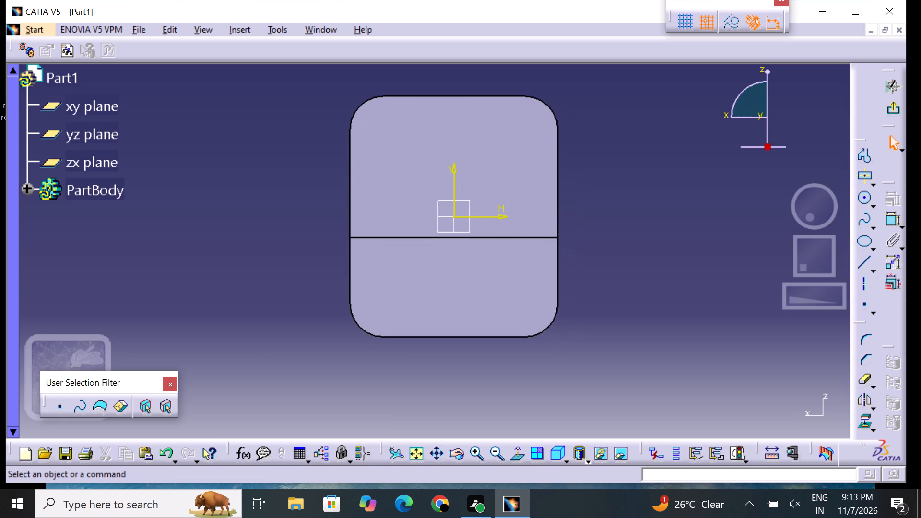
click(860, 196)
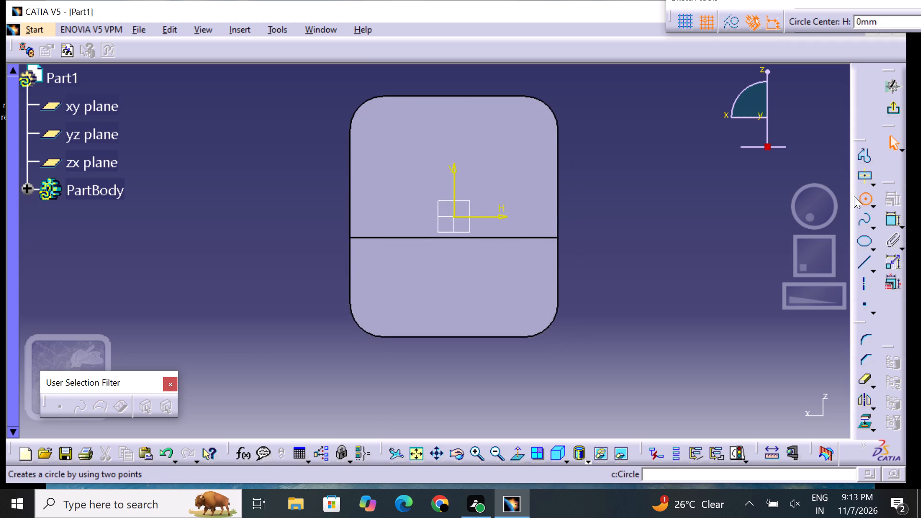
click(520, 135)
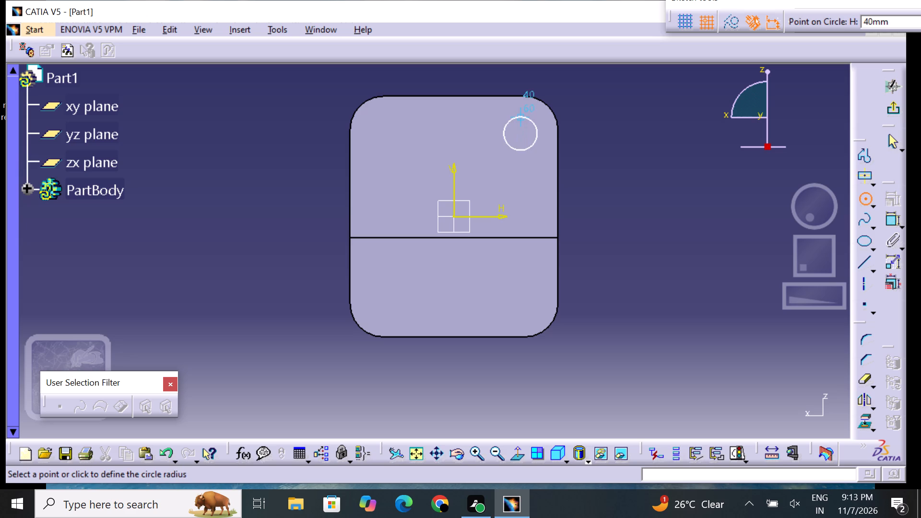
click(525, 117)
click(655, 181)
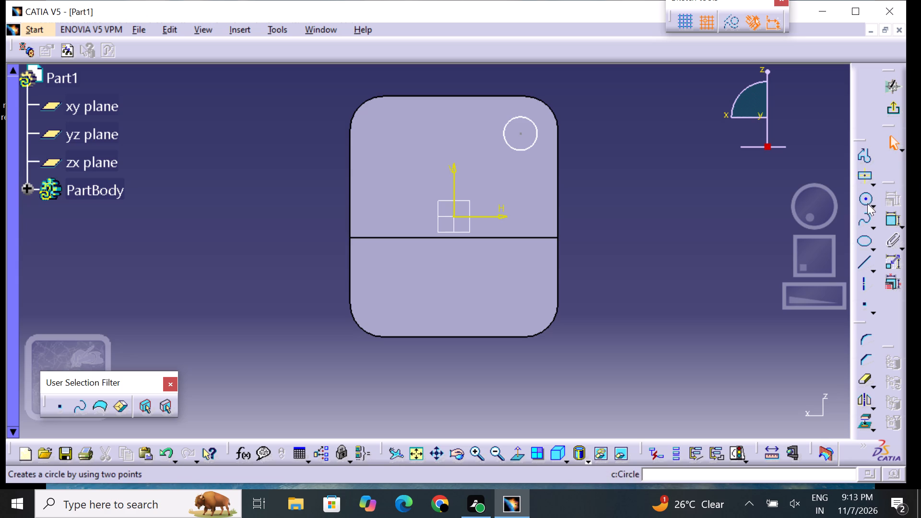
Dimension the upper circle's diameter and dismiss the chat notification.
click(898, 226)
click(880, 234)
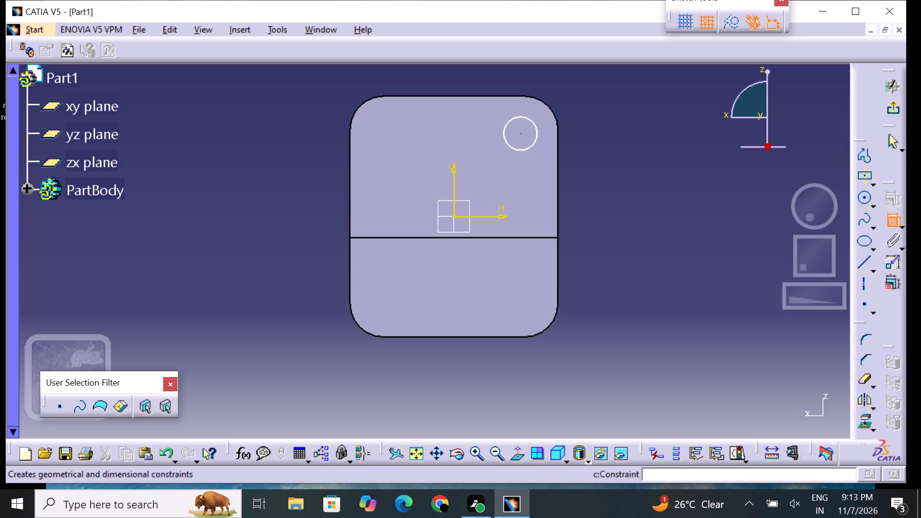
click(537, 129)
click(583, 125)
click(617, 158)
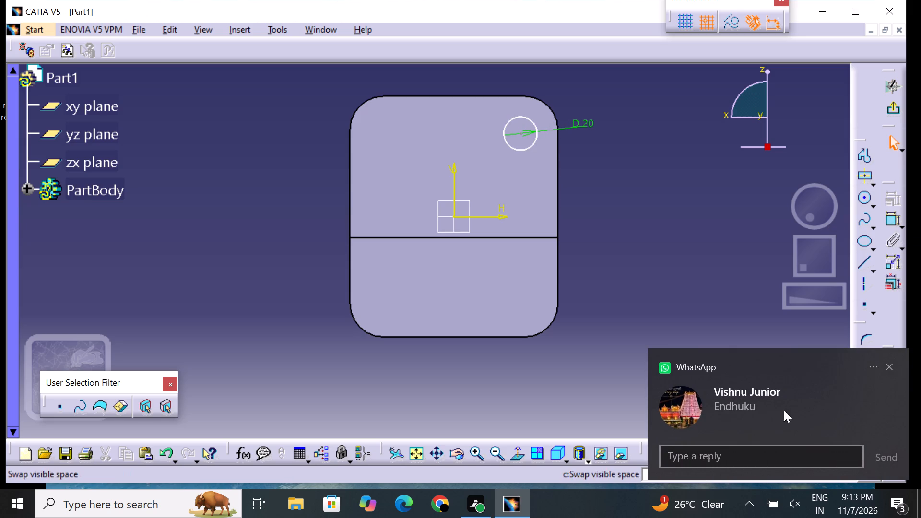
click(892, 361)
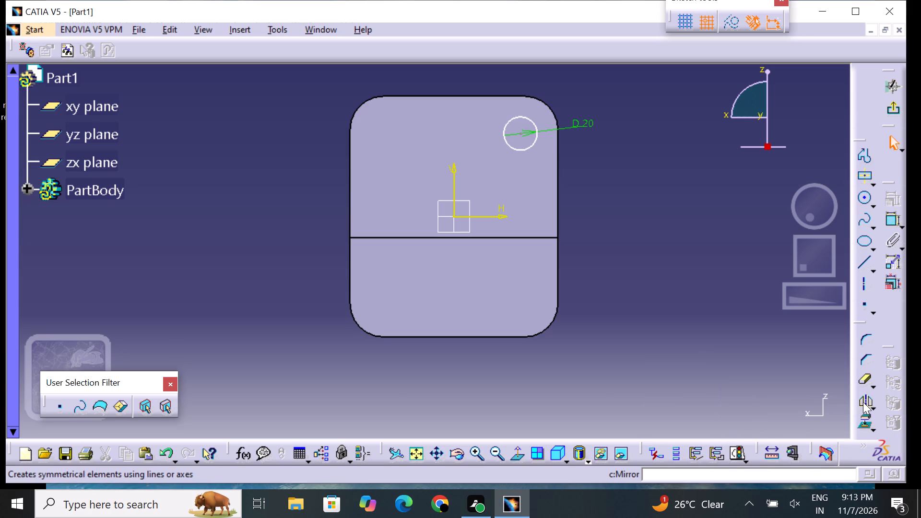
Mirror the upper circle about the sketch's vertical axis.
click(861, 397)
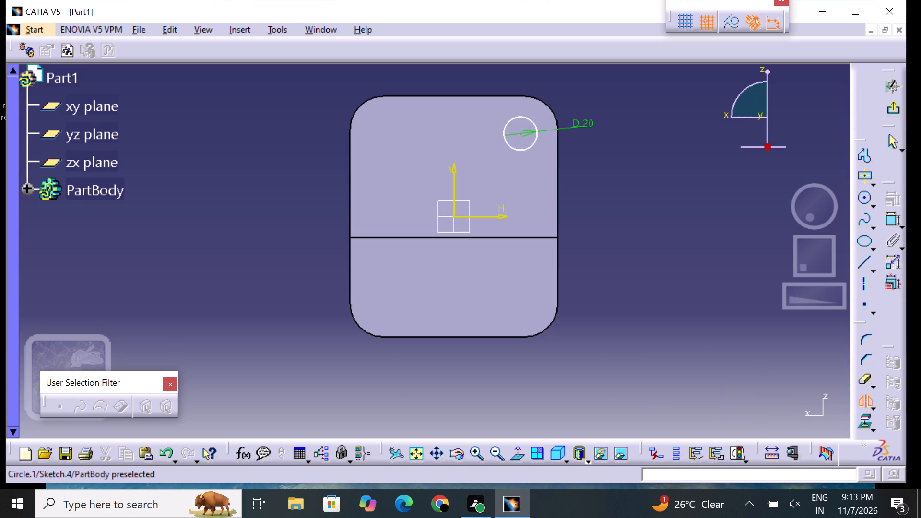
click(525, 150)
click(454, 177)
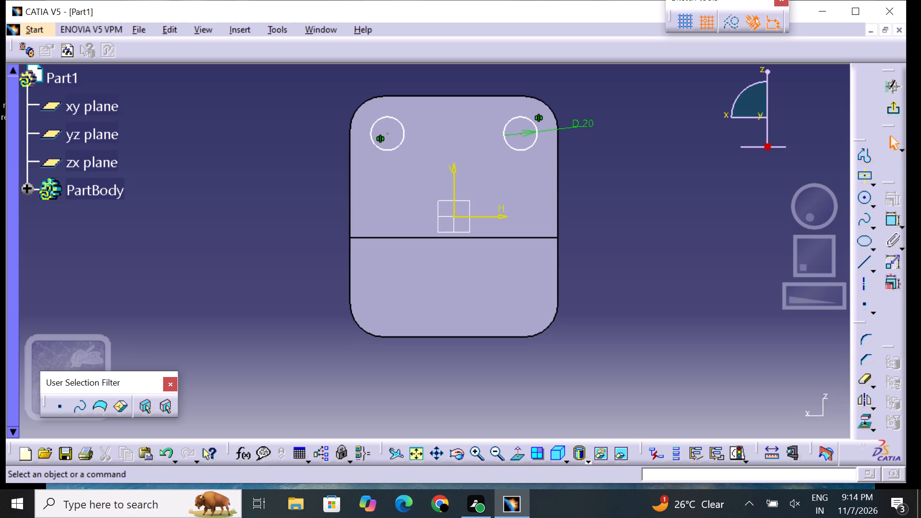
Sketch a circle about 20 mm in diameter directly below the original one at about H 40, V -50 mm, and dimension its diameter.
click(864, 200)
click(524, 293)
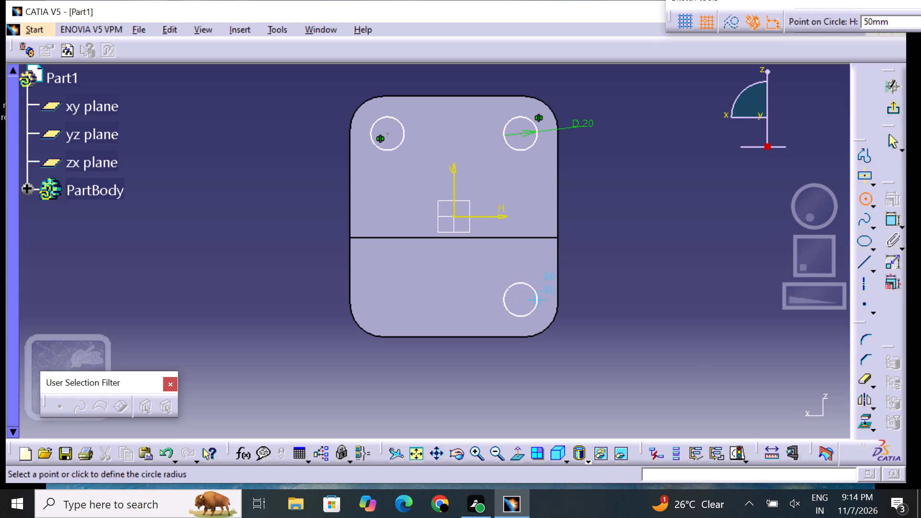
click(527, 294)
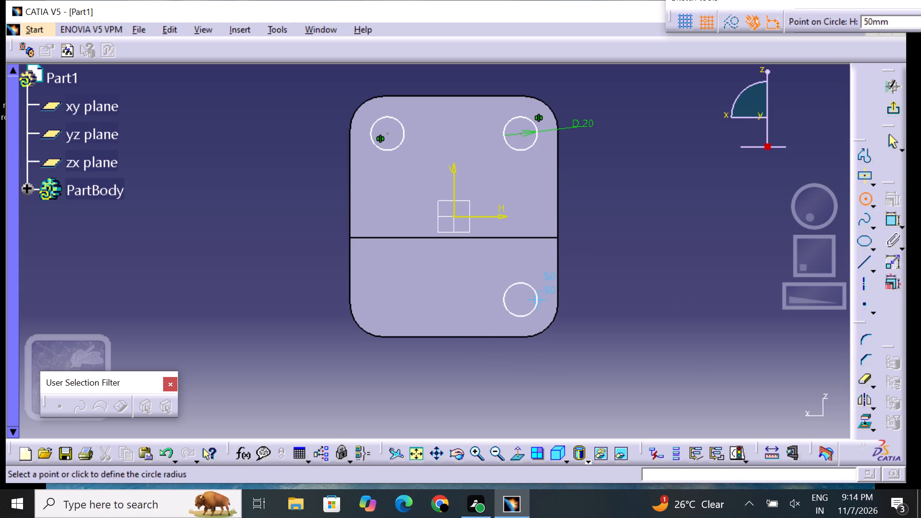
click(533, 296)
drag(608, 312, 611, 306)
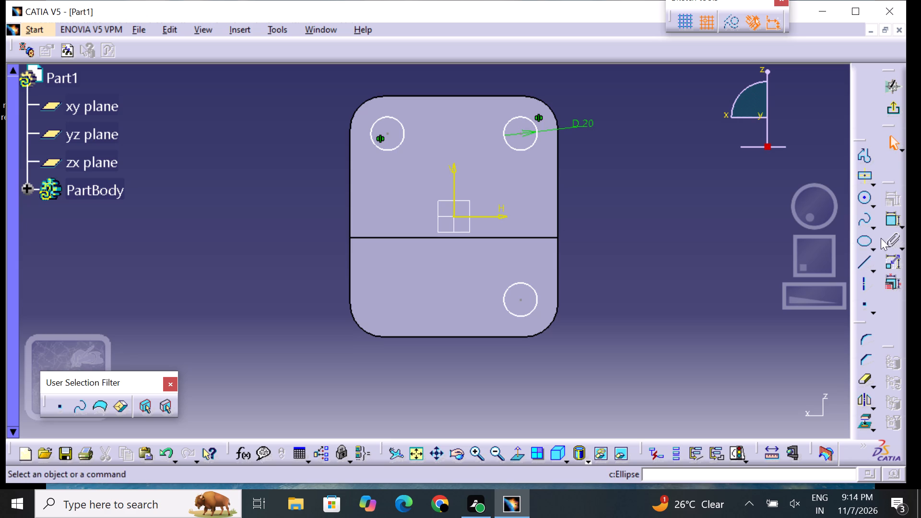
click(892, 221)
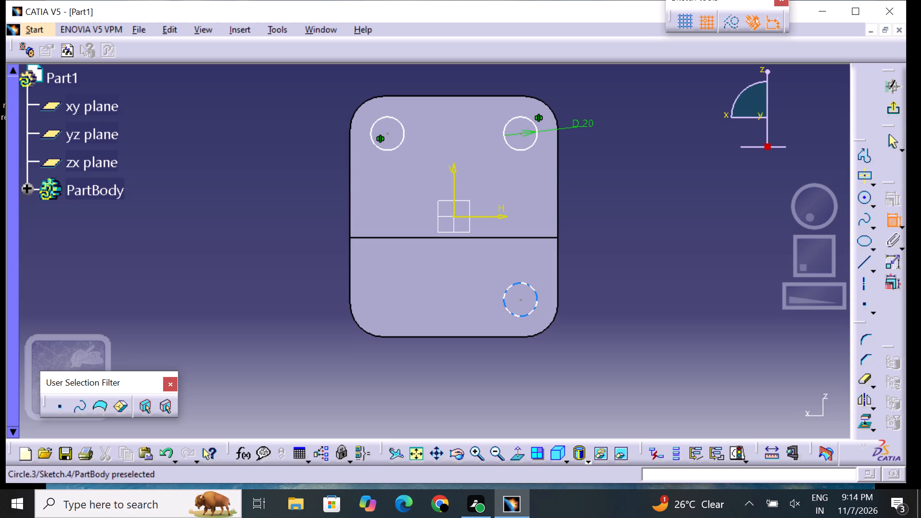
click(539, 298)
click(601, 289)
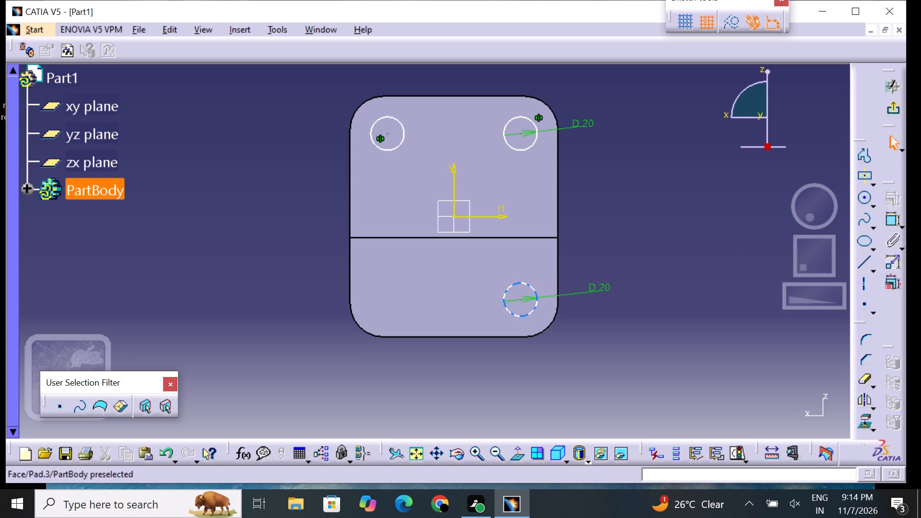
Mirror the lower circle about the vertical axis and exit the sketch.
click(537, 306)
click(860, 395)
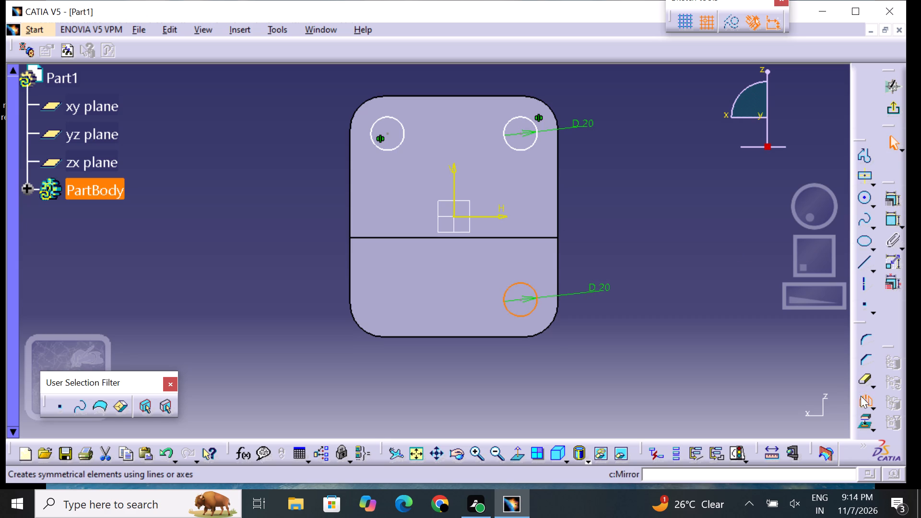
click(452, 182)
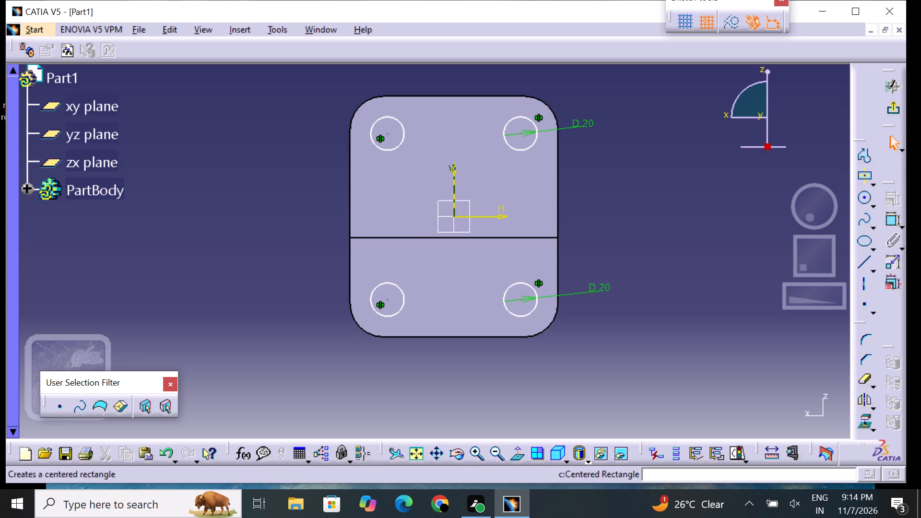
click(889, 107)
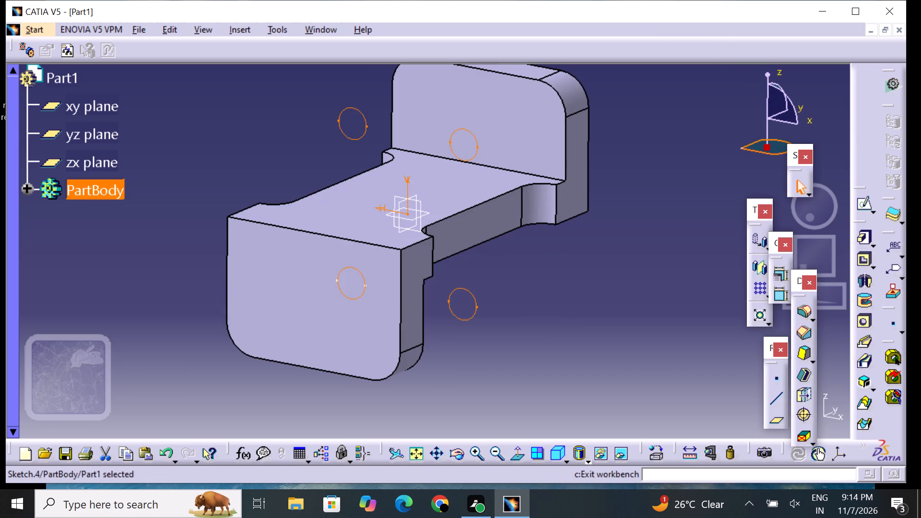
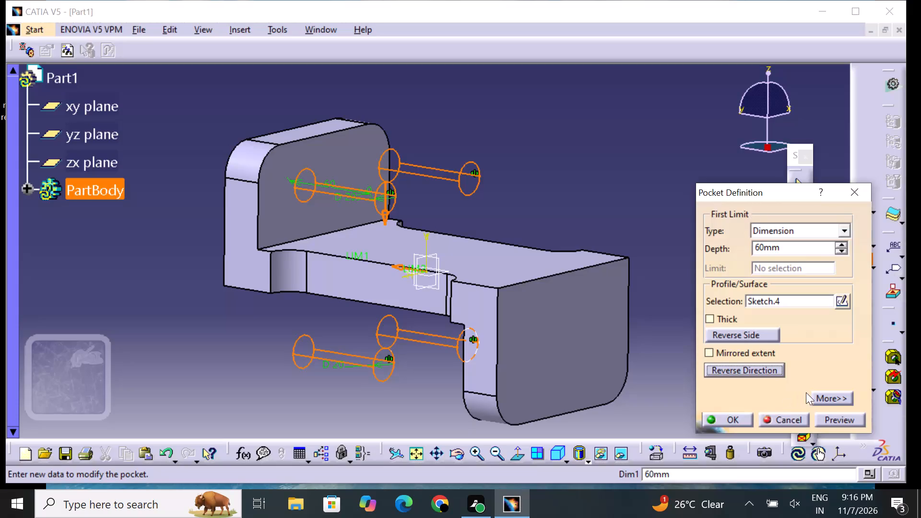
Cut the four-circle sketch as a pocket through both end blocks with mirrored extent and a depth of 200 mm.
click(828, 395)
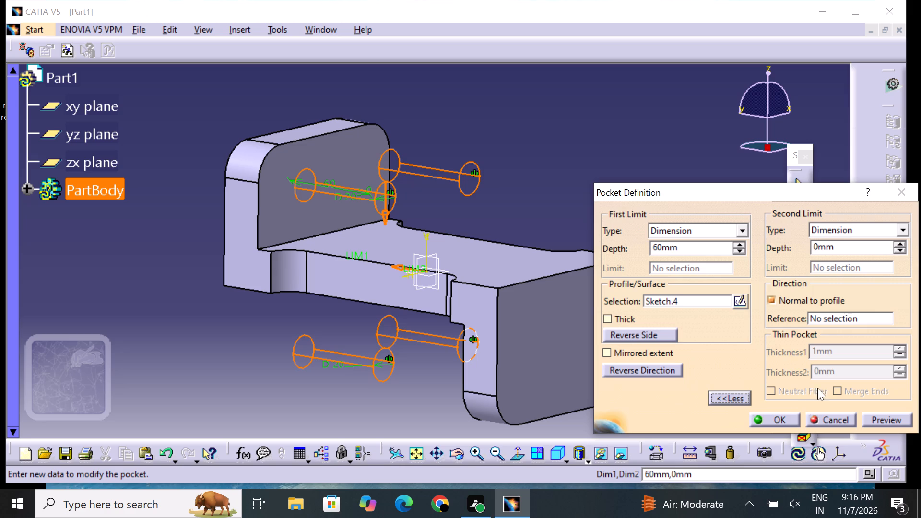
click(646, 354)
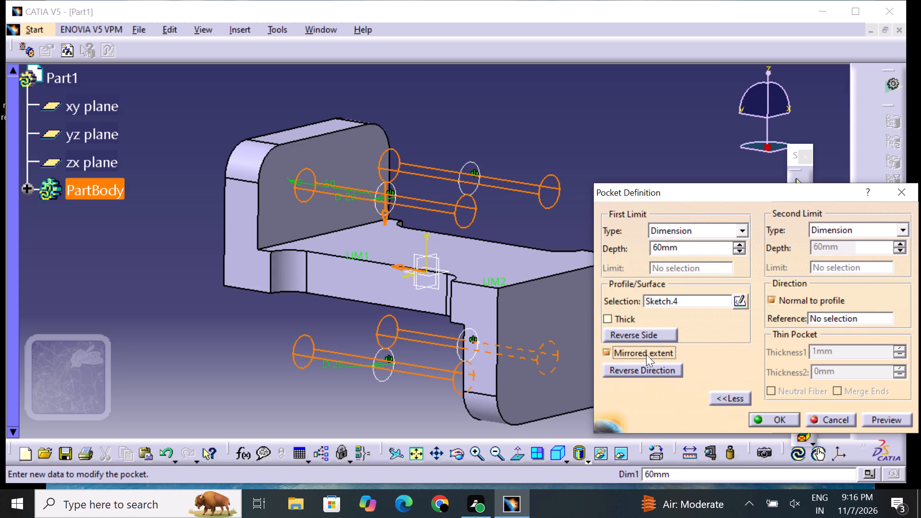
click(877, 417)
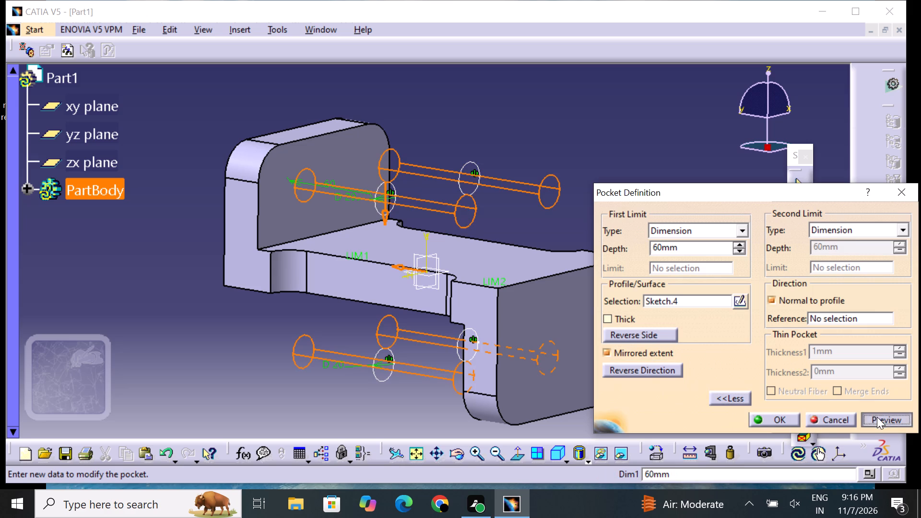
click(555, 279)
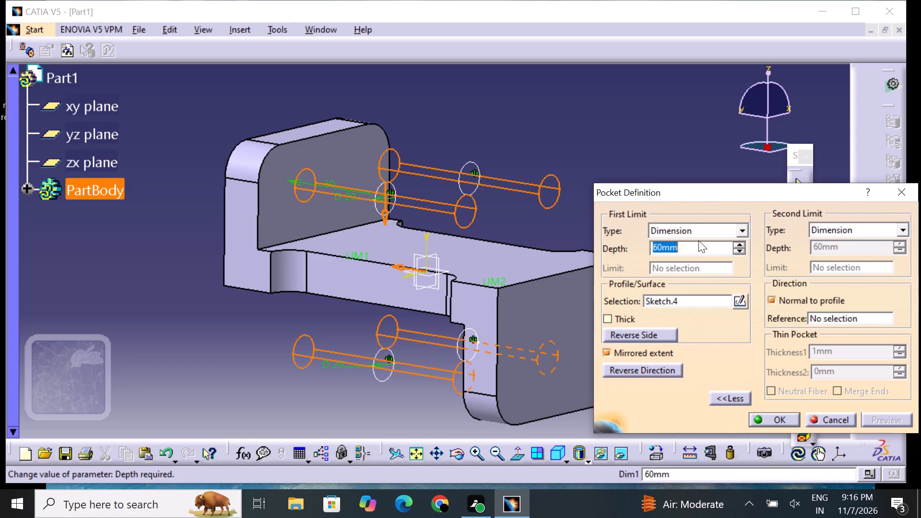
key(BackSpace)
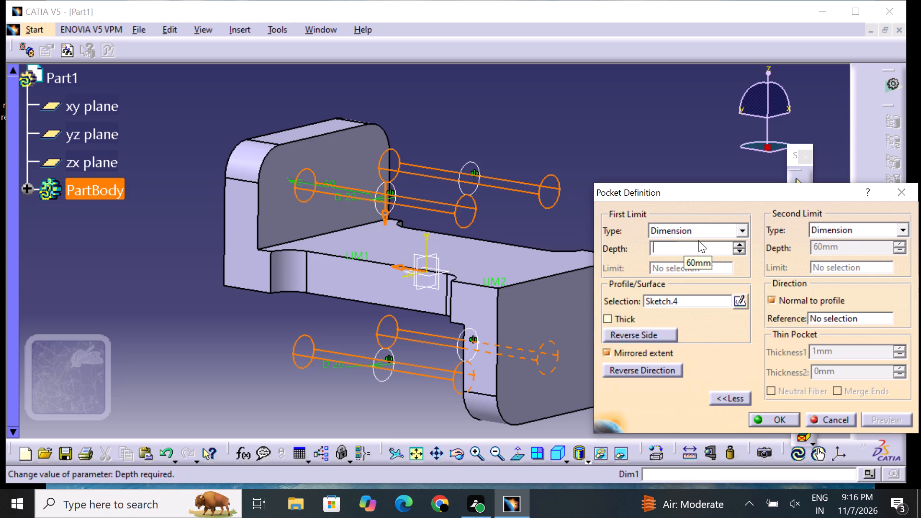
text(200)
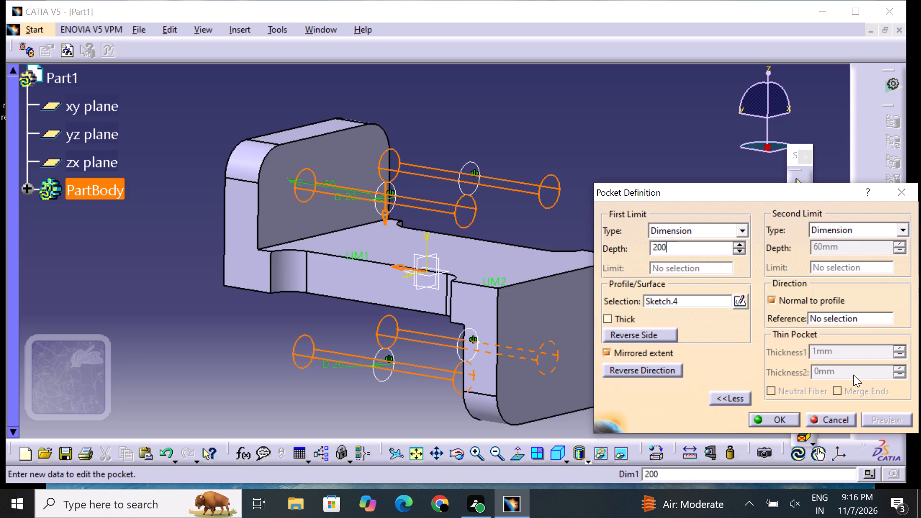
click(789, 417)
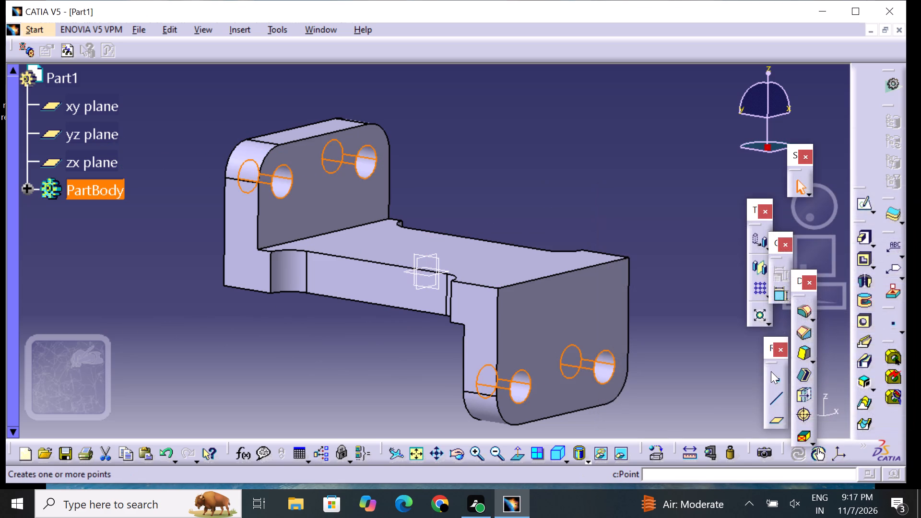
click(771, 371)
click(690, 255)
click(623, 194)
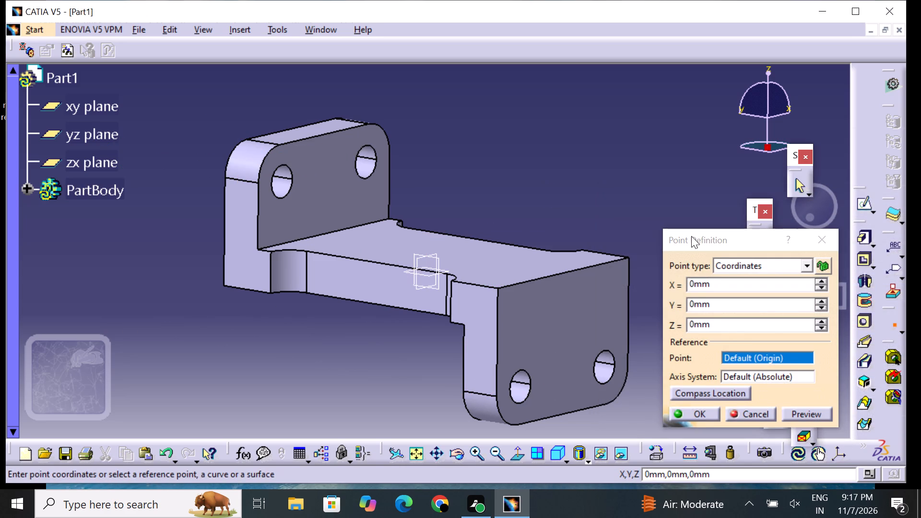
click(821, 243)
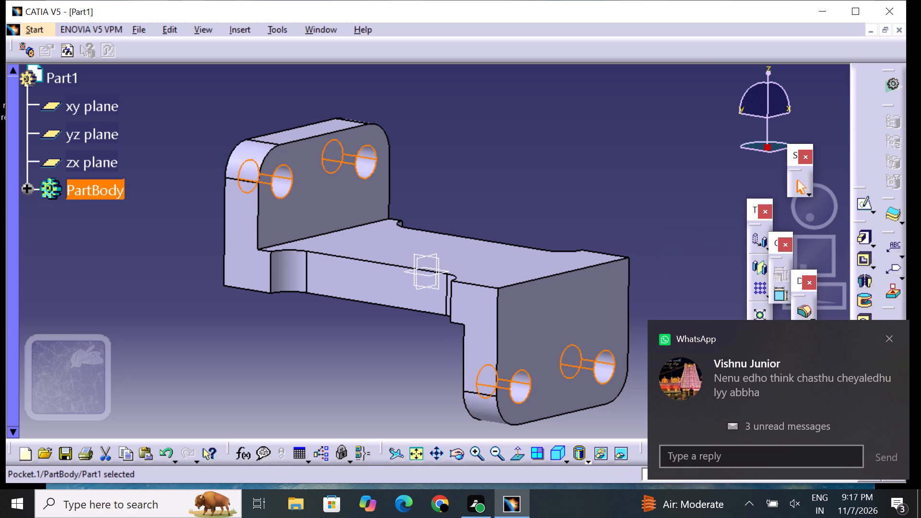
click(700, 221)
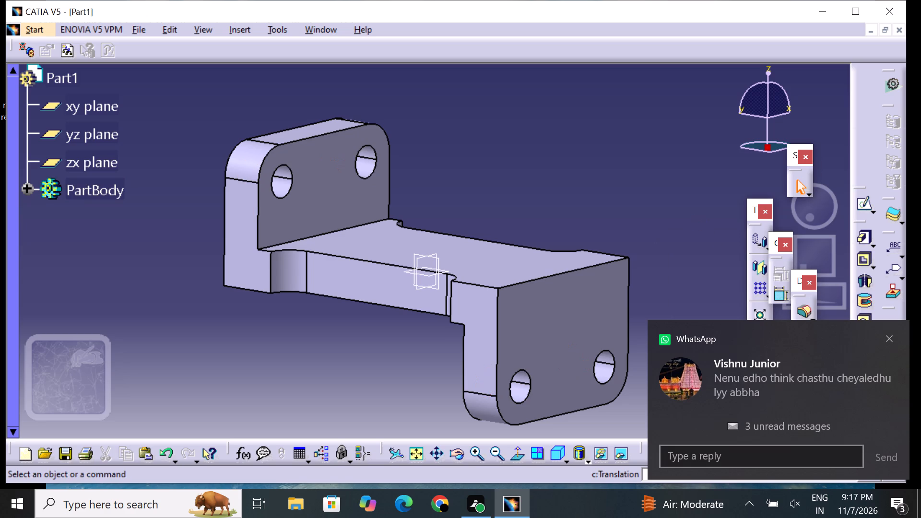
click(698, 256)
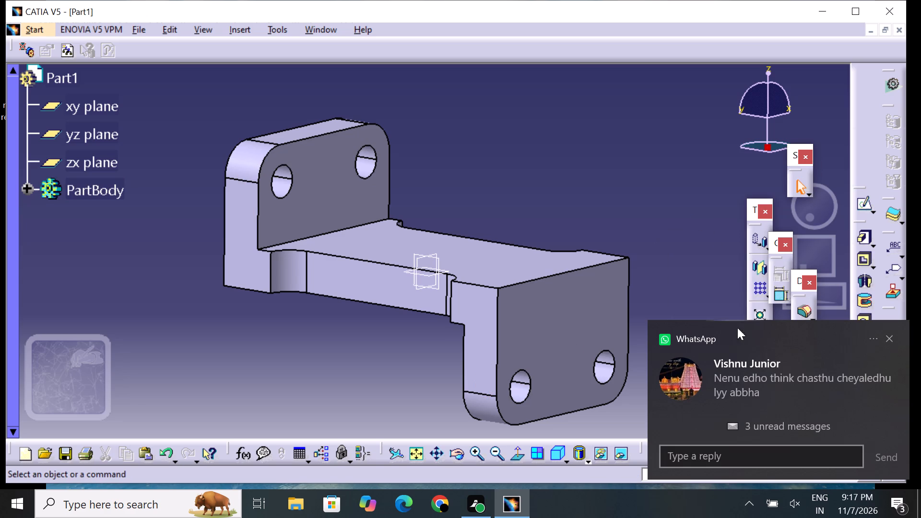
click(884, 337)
Examine the holes in both end blocks and the plate's upper face from several angles.
middle_drag(680, 259, 680, 259)
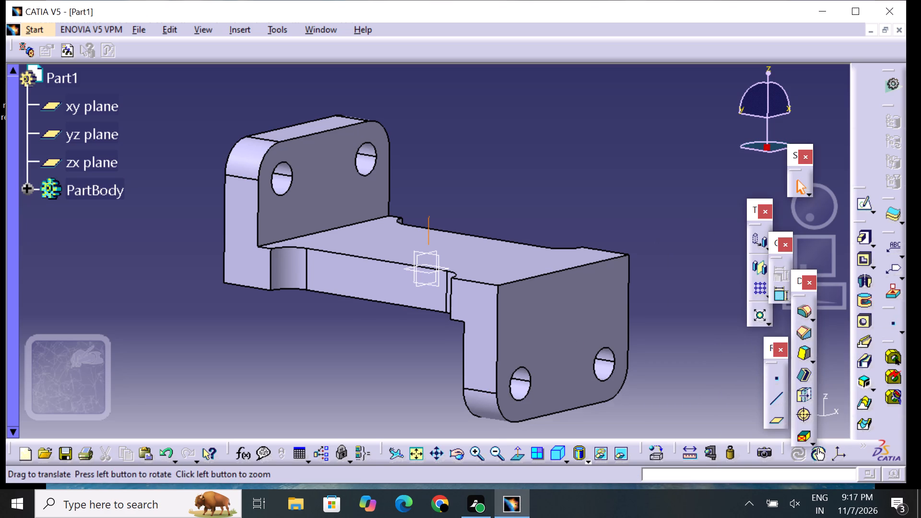
middle_drag(680, 259, 540, 276)
right_drag(661, 273, 540, 276)
middle_drag(598, 234, 600, 234)
right_drag(600, 234, 658, 251)
middle_drag(600, 234, 658, 251)
middle_drag(278, 286, 361, 348)
right_drag(277, 292, 361, 348)
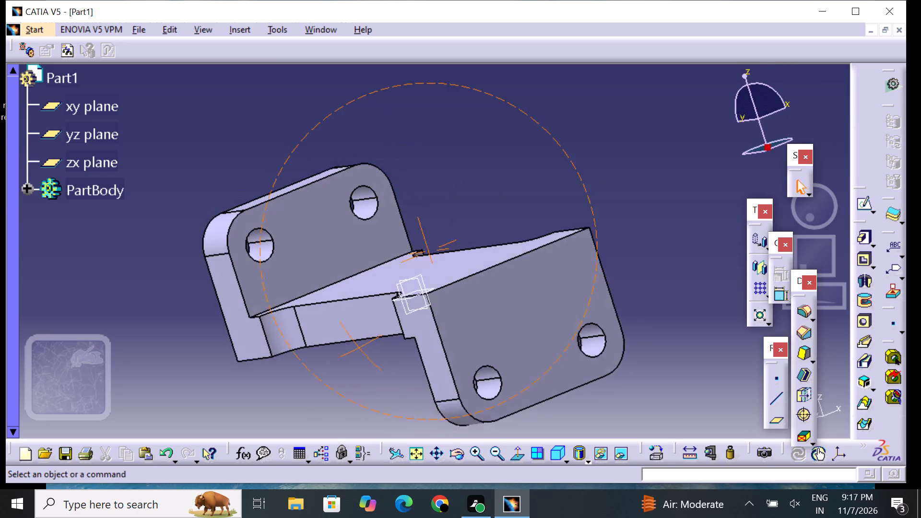
right_drag(361, 348, 379, 347)
middle_drag(361, 348, 382, 347)
scroll(382, 347, up, 1)
middle_drag(303, 157, 383, 126)
right_drag(307, 156, 383, 126)
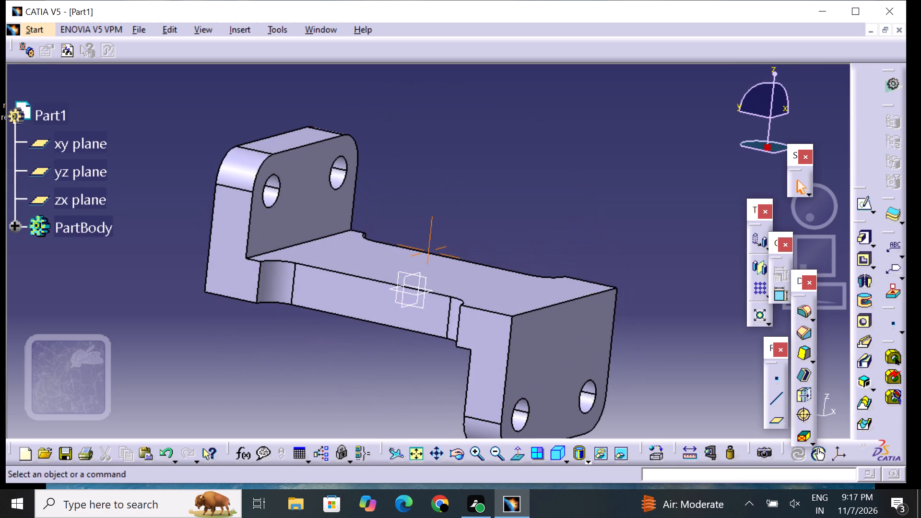
middle_drag(513, 172, 482, 210)
right_drag(514, 174, 482, 210)
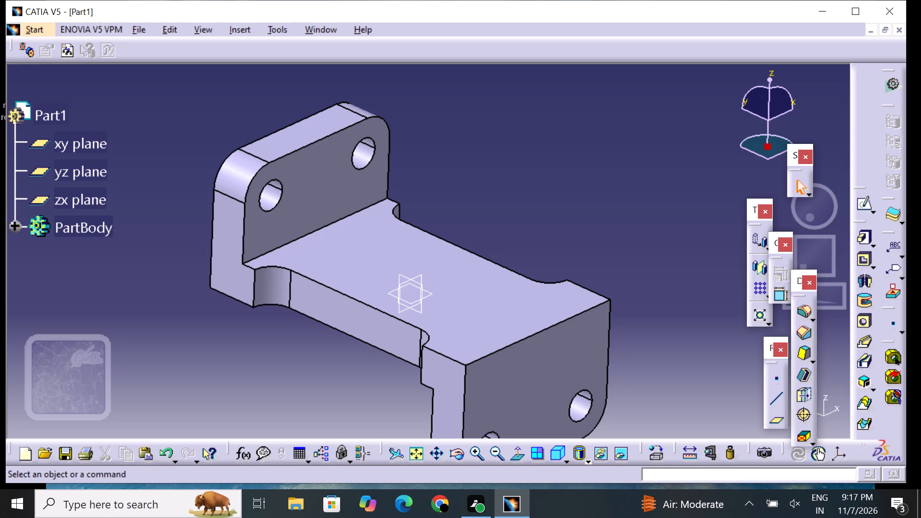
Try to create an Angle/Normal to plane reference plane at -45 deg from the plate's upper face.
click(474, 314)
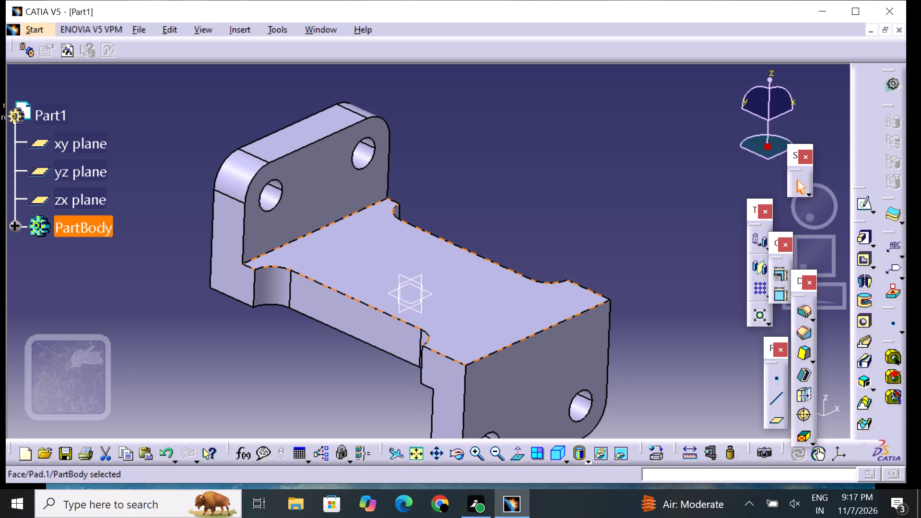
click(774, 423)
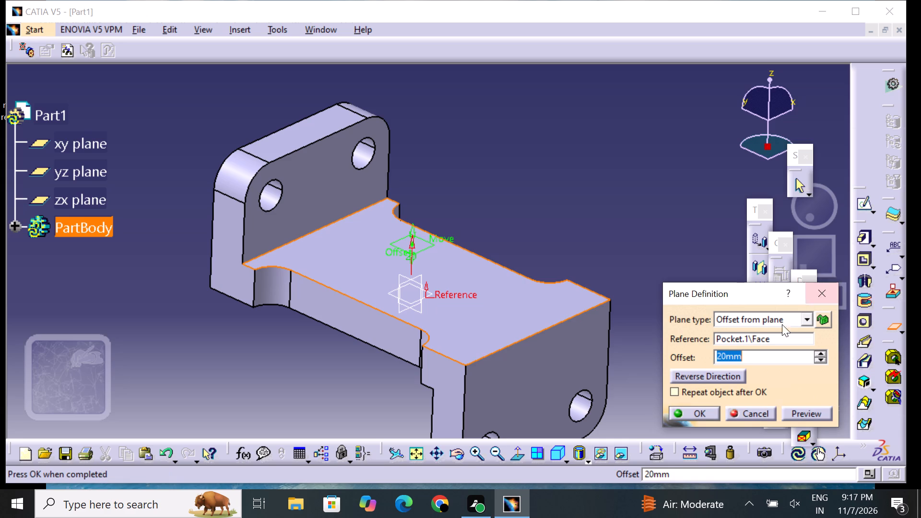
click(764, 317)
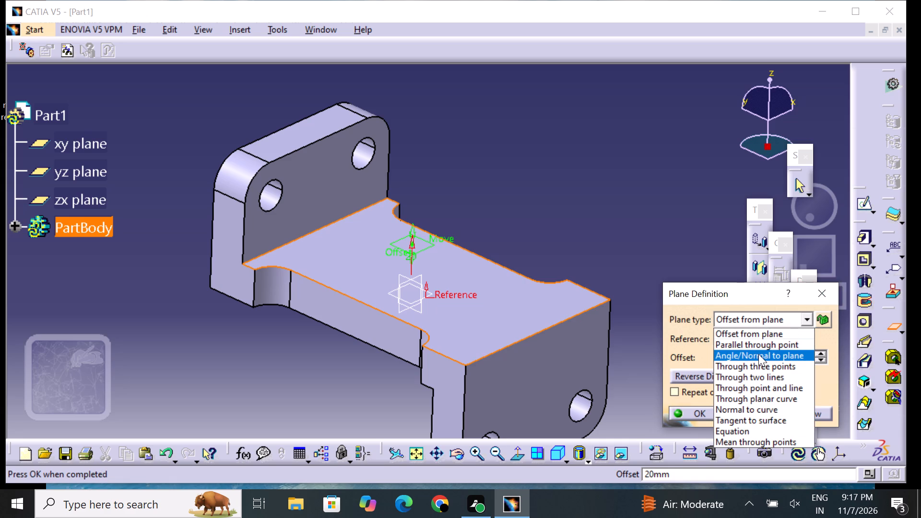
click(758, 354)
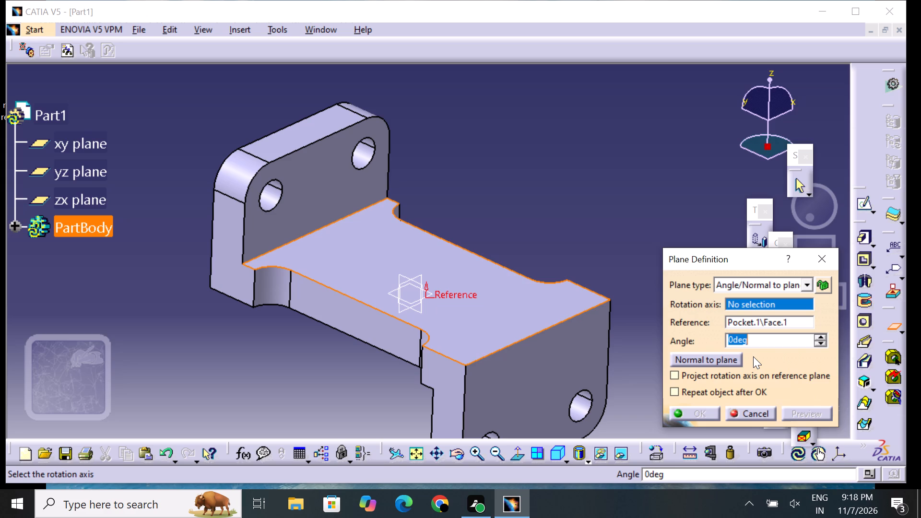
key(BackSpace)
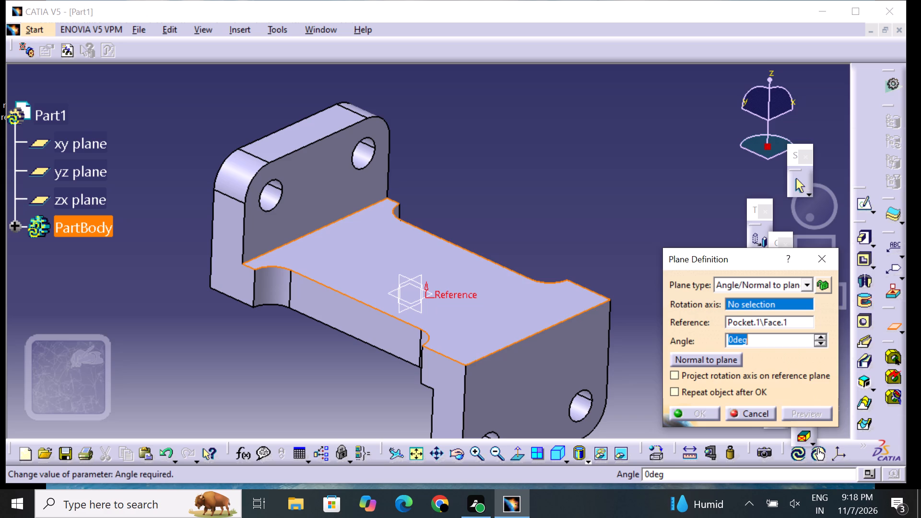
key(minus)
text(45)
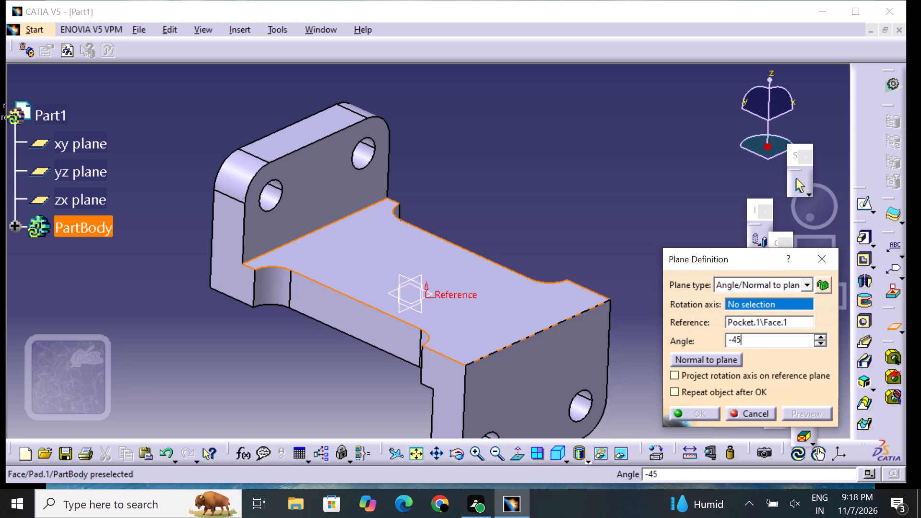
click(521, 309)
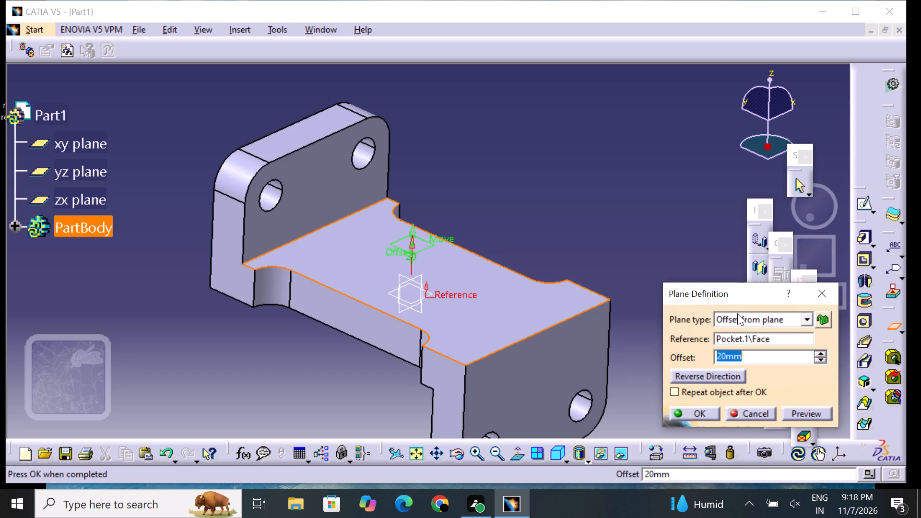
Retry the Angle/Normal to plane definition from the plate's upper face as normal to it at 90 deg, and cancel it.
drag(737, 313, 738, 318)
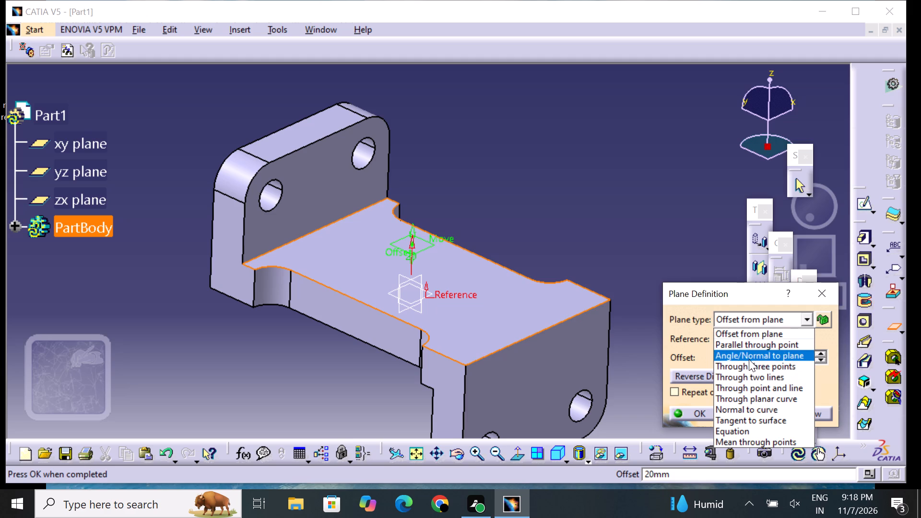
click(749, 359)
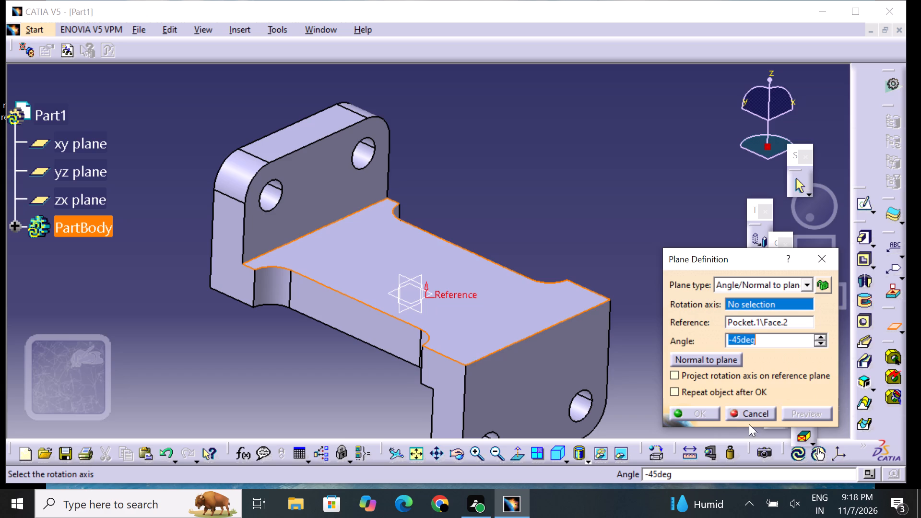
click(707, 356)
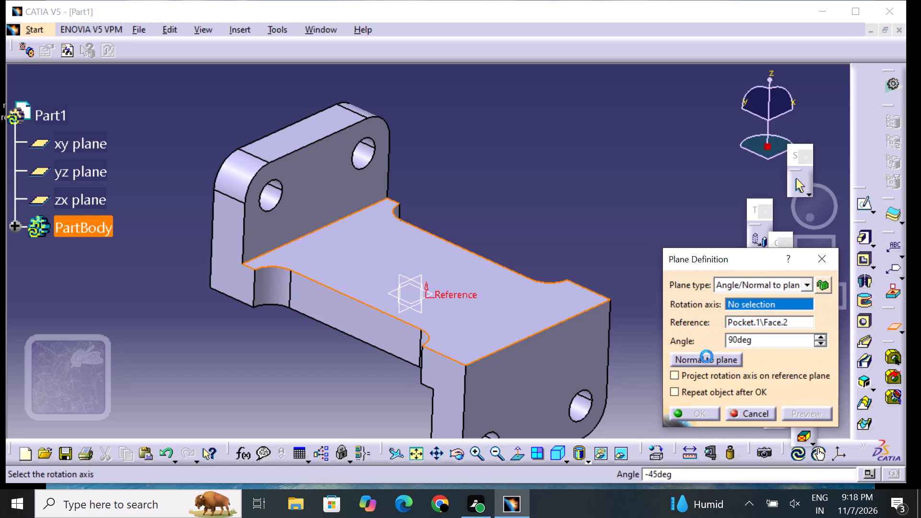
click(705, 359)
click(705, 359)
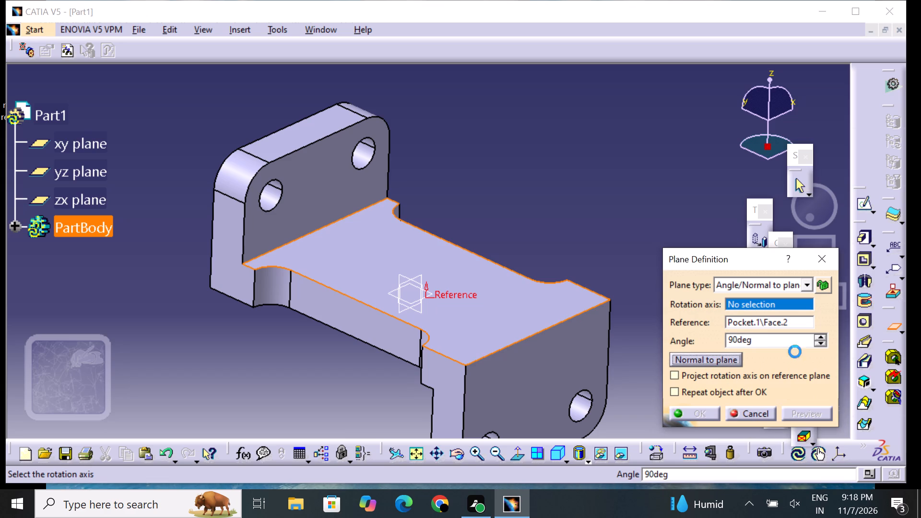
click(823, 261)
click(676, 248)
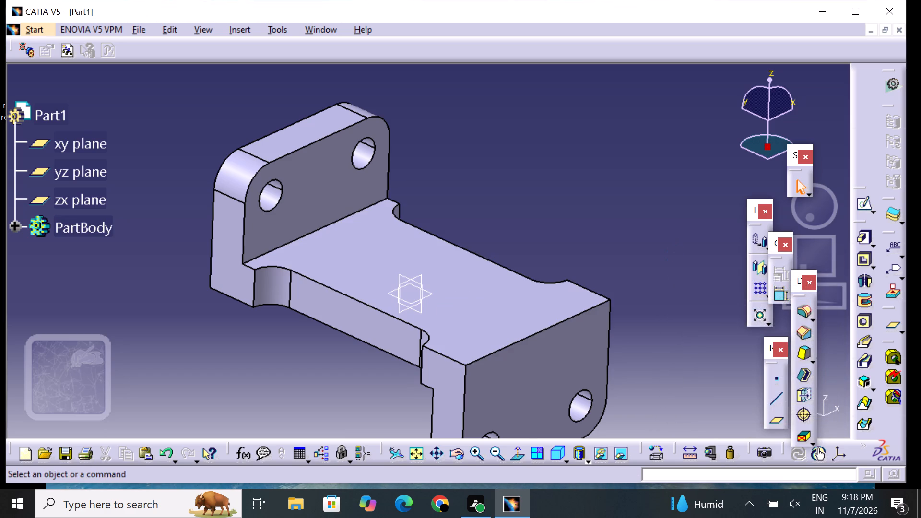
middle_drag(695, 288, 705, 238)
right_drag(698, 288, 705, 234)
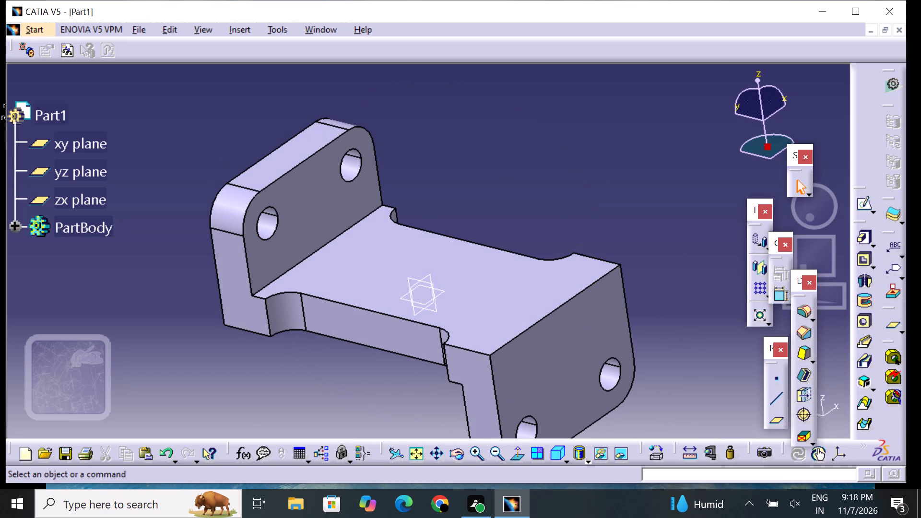
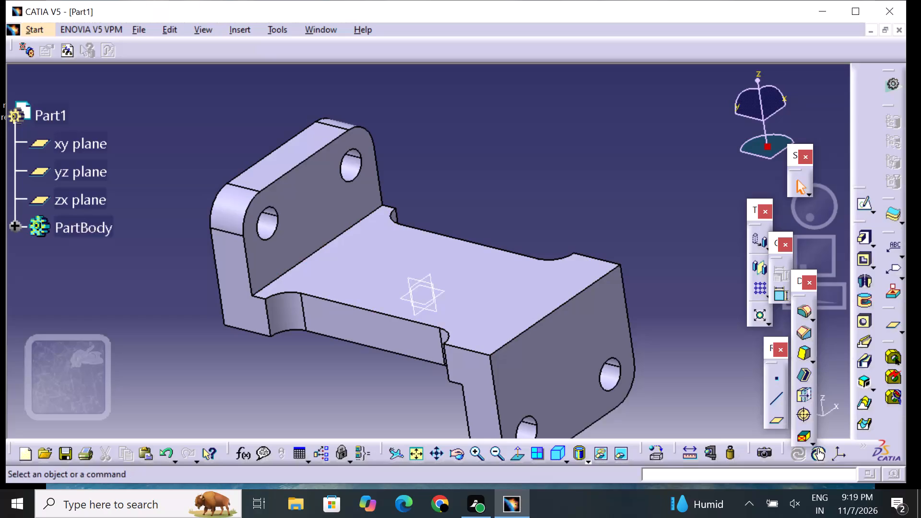
Create an Angle/Normal to plane reference plane at -45 deg from the plate's upper face, rotated about its edge with the downward end block.
click(501, 291)
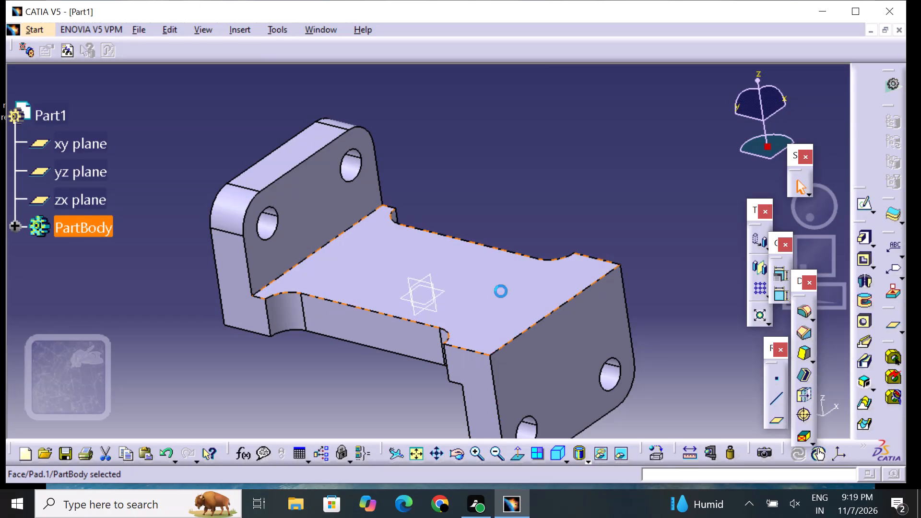
click(772, 418)
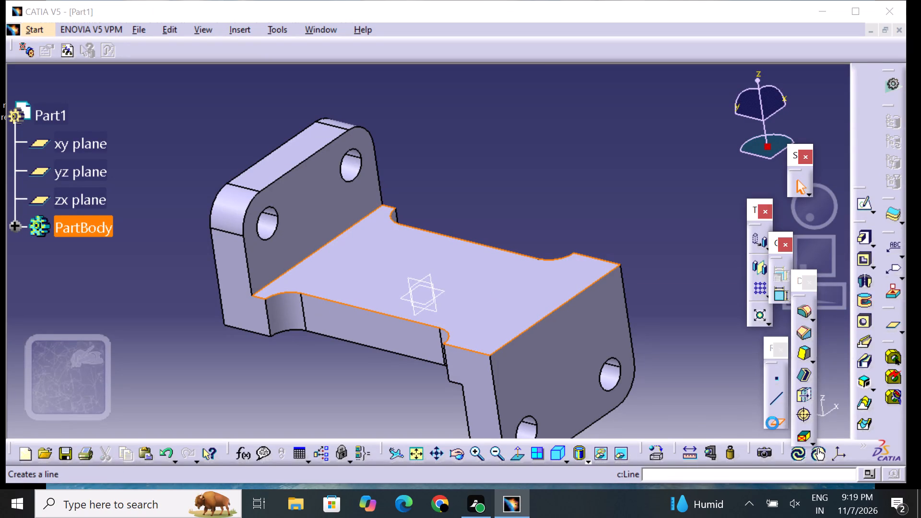
click(751, 318)
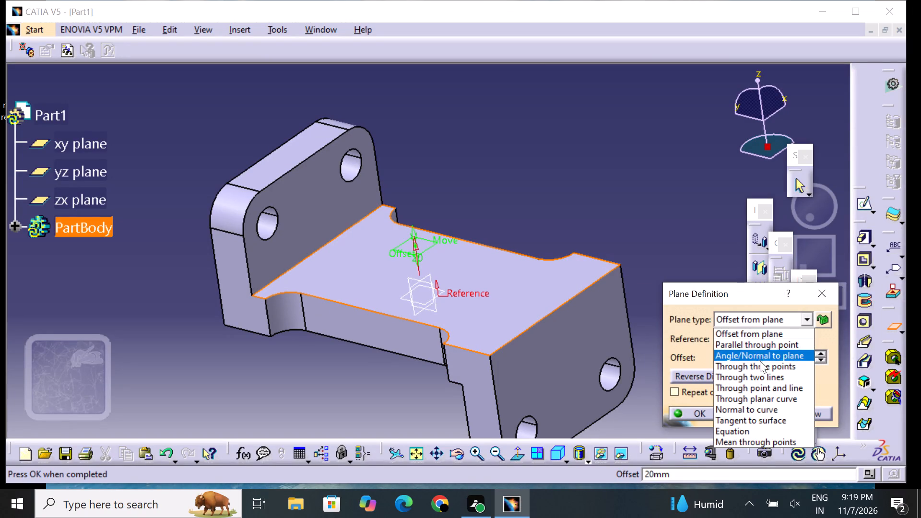
drag(767, 356, 769, 352)
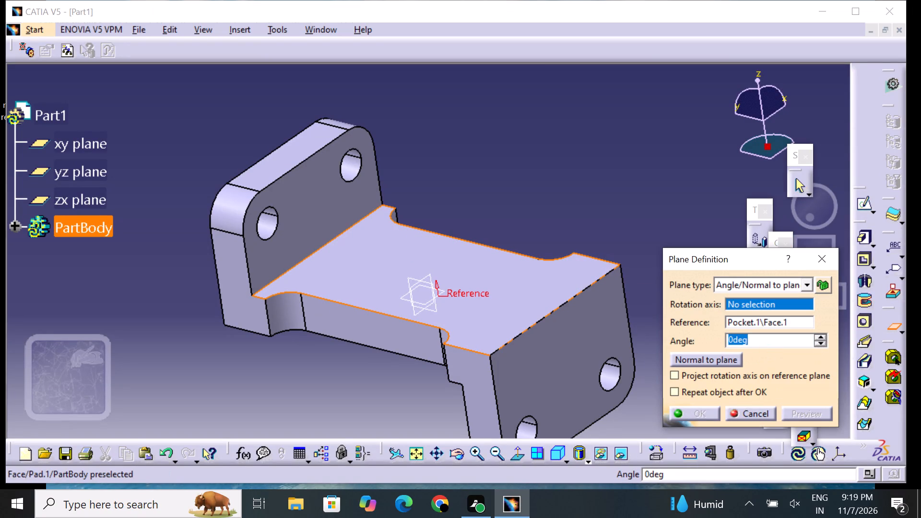
click(577, 293)
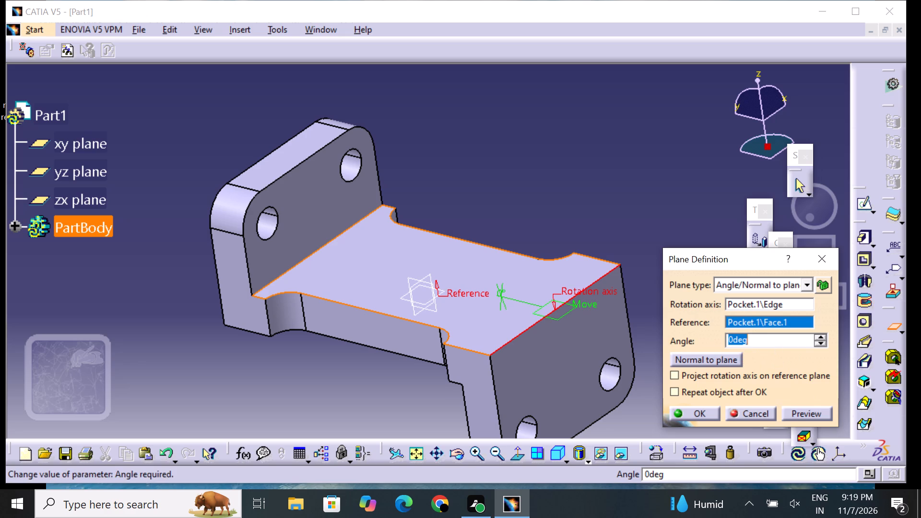
key(BackSpace)
text(-45)
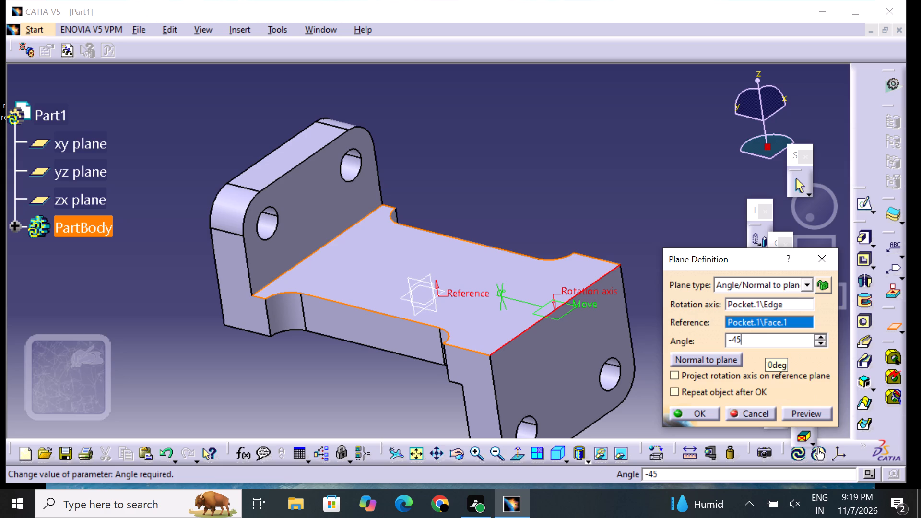
click(798, 410)
click(713, 412)
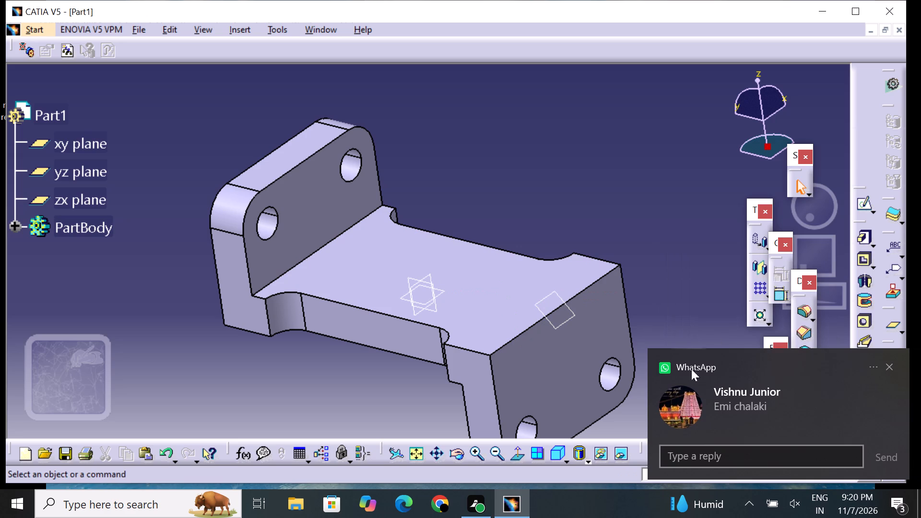
Open a sketch on the -45 deg angled reference plane at the plate's end edge.
middle_drag(656, 188, 654, 215)
right_drag(656, 188, 654, 215)
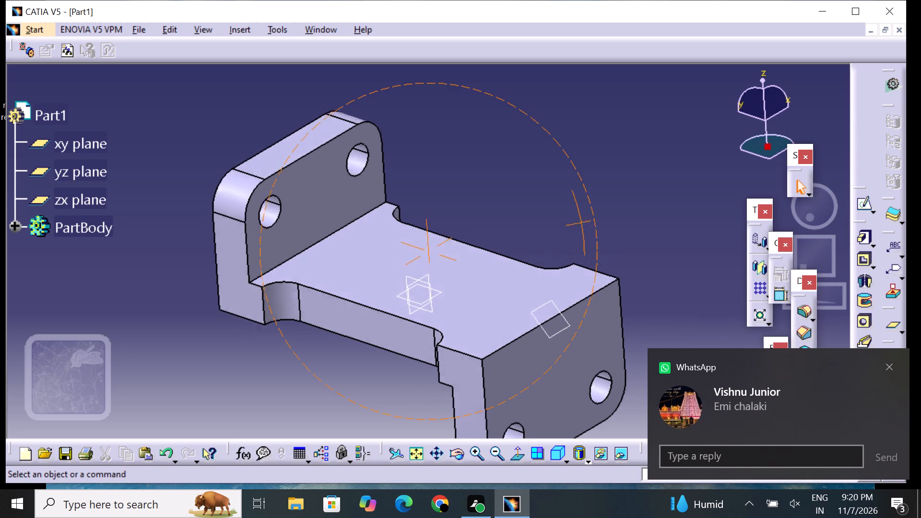
middle_drag(654, 215, 654, 232)
right_drag(654, 215, 654, 232)
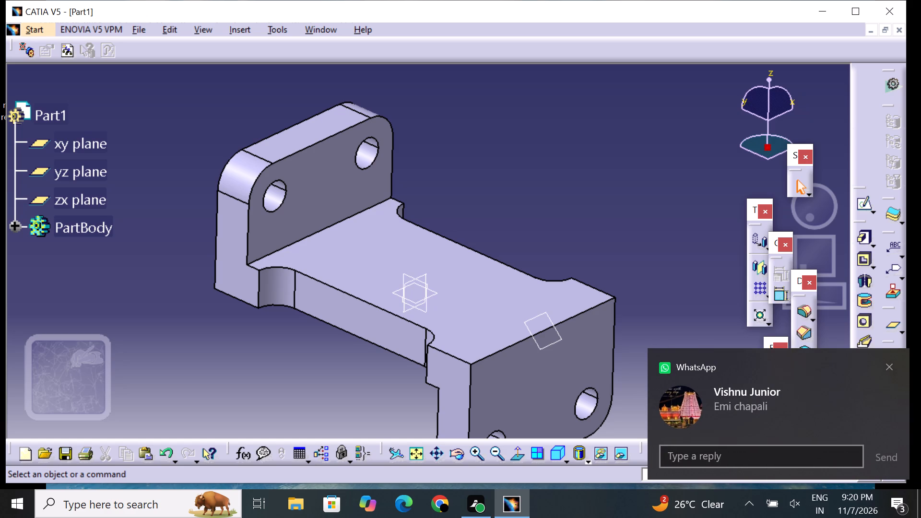
scroll(713, 210, up, 1)
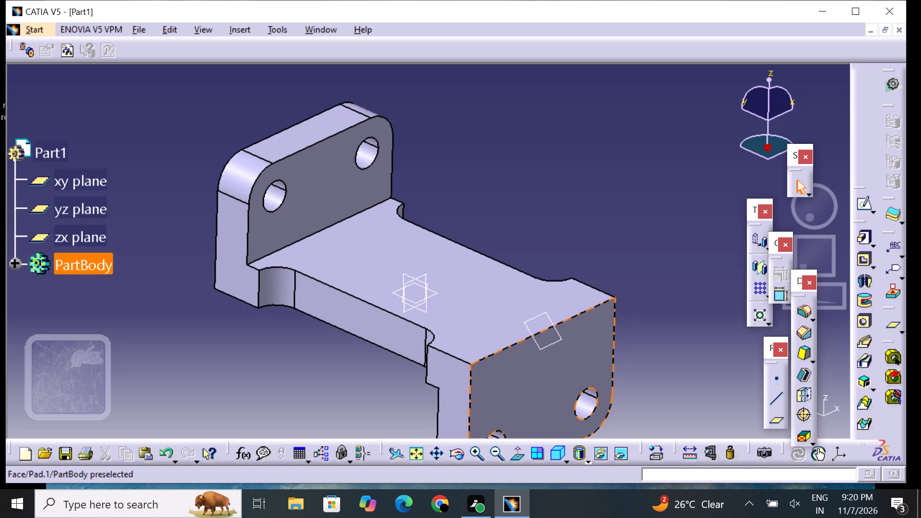
click(554, 346)
click(862, 204)
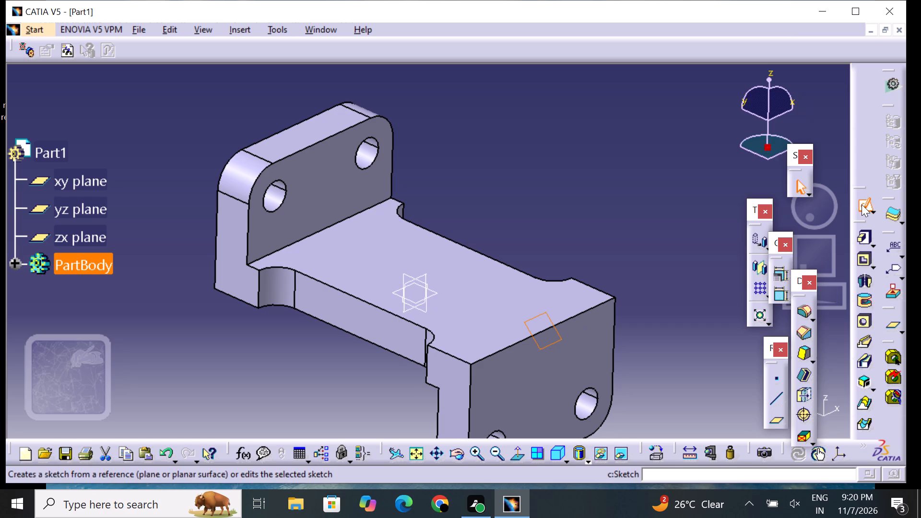
middle_drag(526, 200, 628, 200)
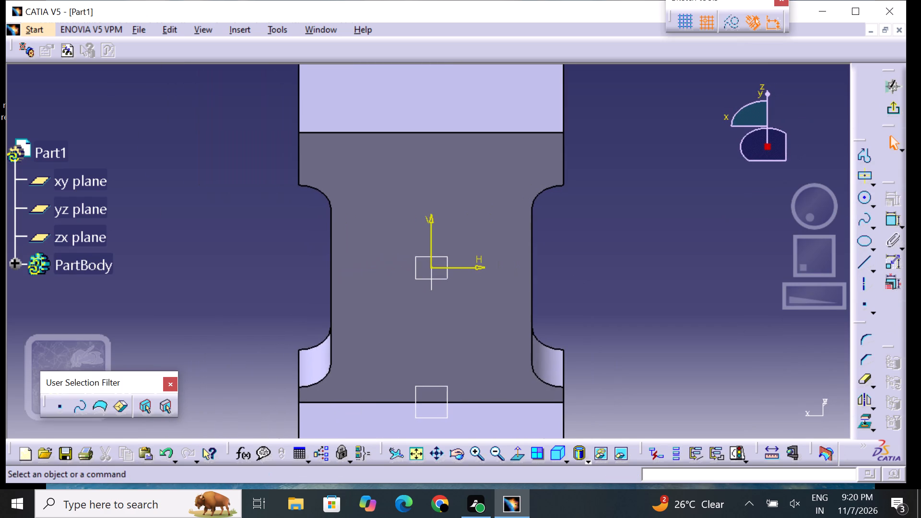
drag(490, 464, 495, 461)
click(495, 460)
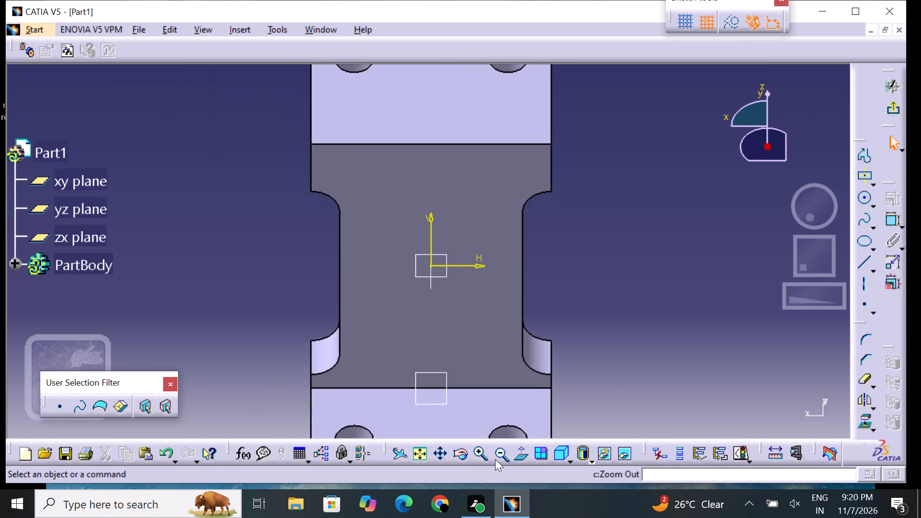
middle_drag(513, 268, 531, 249)
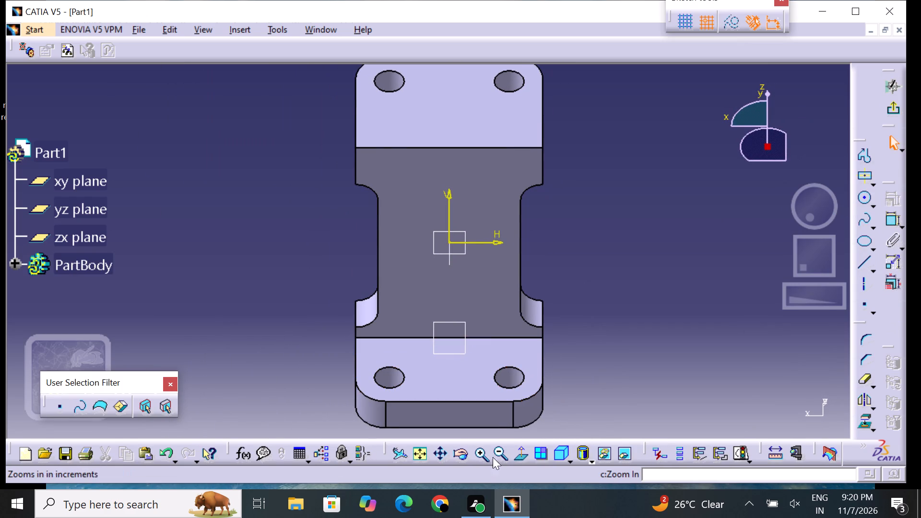
click(498, 457)
middle_drag(575, 226, 582, 235)
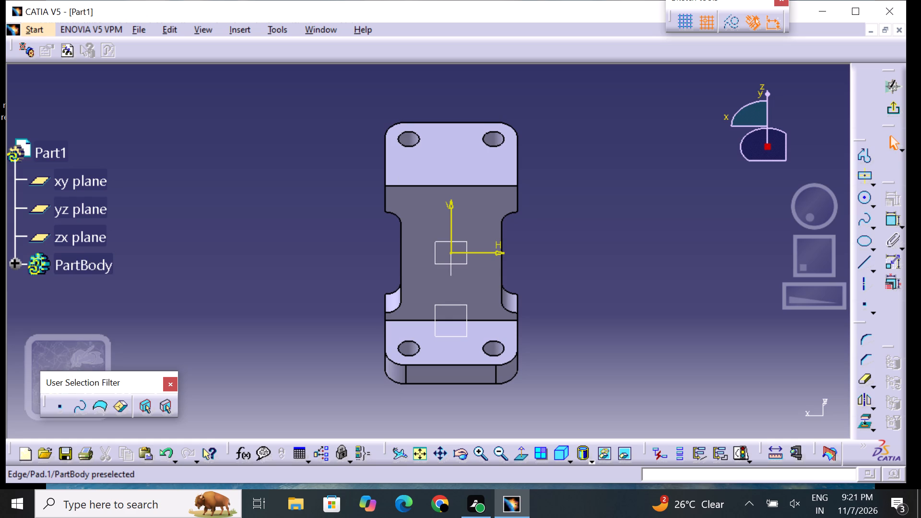
Examine the angled sketch plane's orientation relative to the plate and both end blocks from several angles.
middle_drag(564, 282, 279, 265)
right_drag(565, 283, 279, 265)
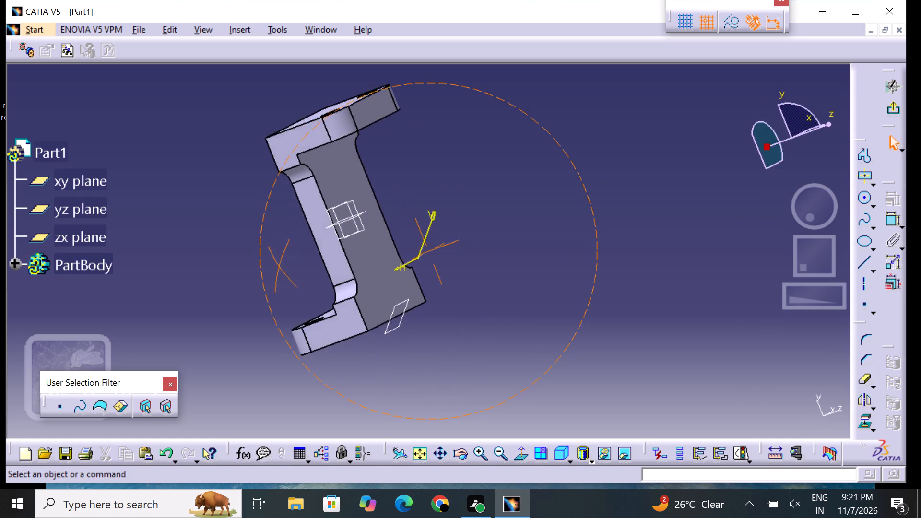
right_drag(279, 265, 273, 245)
middle_drag(279, 265, 273, 245)
middle_drag(428, 353, 458, 206)
right_drag(428, 353, 458, 206)
middle_drag(390, 108, 307, 133)
right_drag(390, 108, 307, 133)
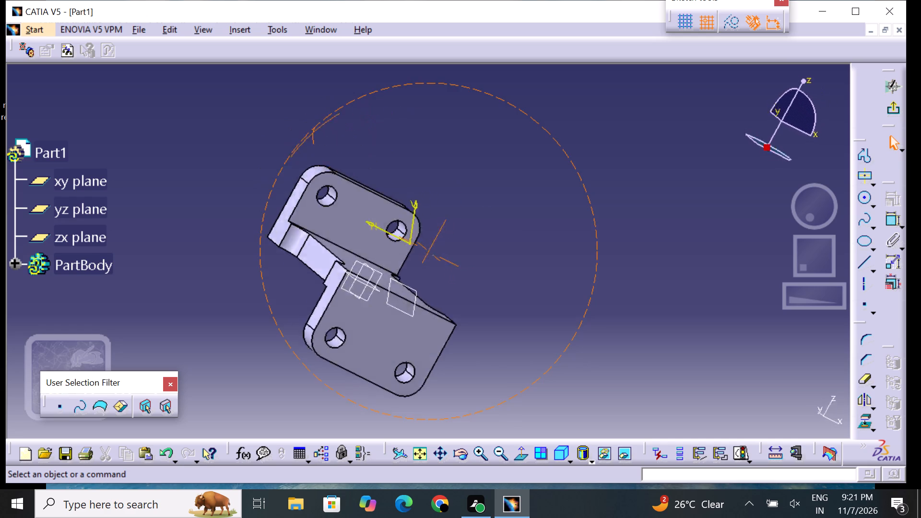
middle_drag(307, 133, 331, 253)
right_drag(307, 133, 332, 253)
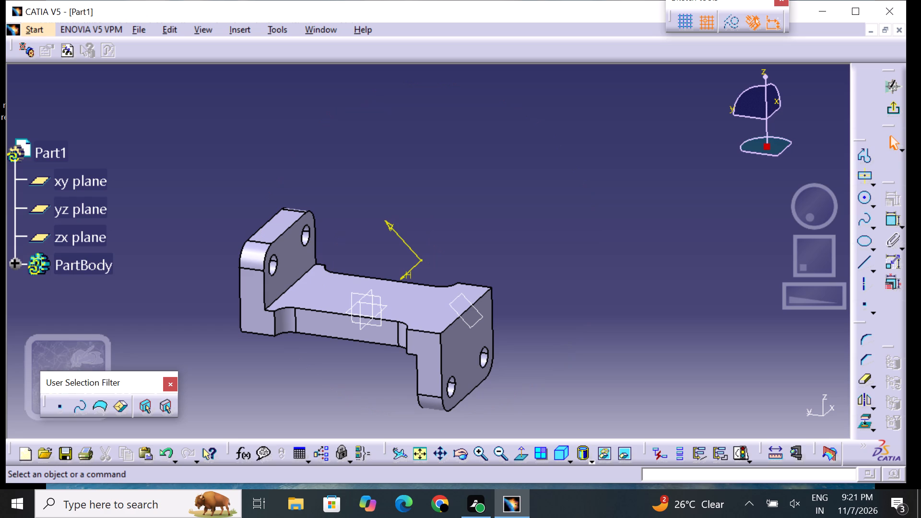
middle_drag(533, 344, 333, 349)
right_drag(533, 343, 333, 349)
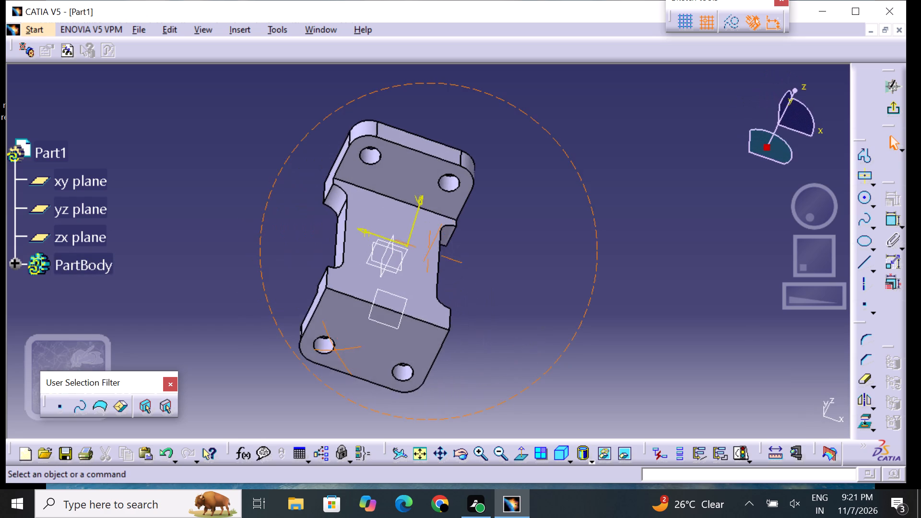
right_drag(333, 349, 328, 348)
middle_drag(333, 349, 327, 348)
middle_drag(501, 336, 474, 264)
right_drag(501, 336, 474, 264)
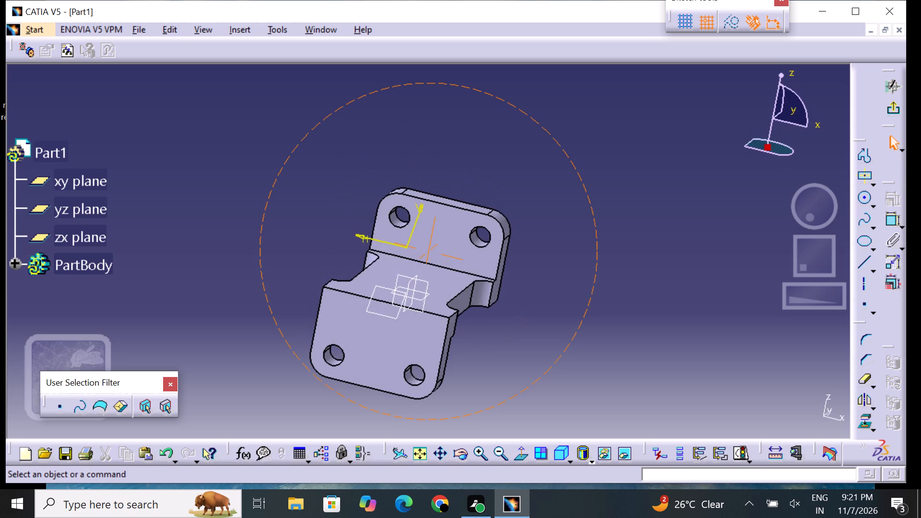
middle_drag(474, 264, 504, 257)
right_drag(474, 264, 504, 257)
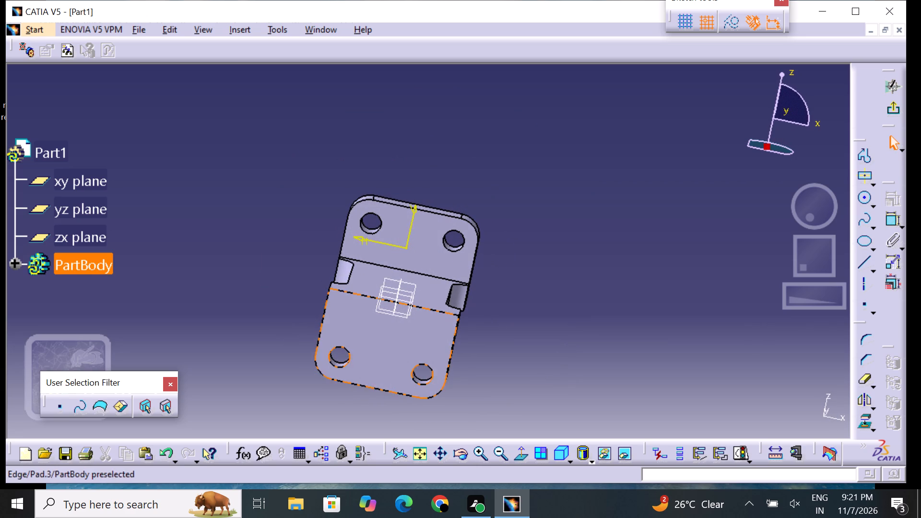
middle_drag(480, 145, 448, 155)
right_drag(480, 145, 448, 155)
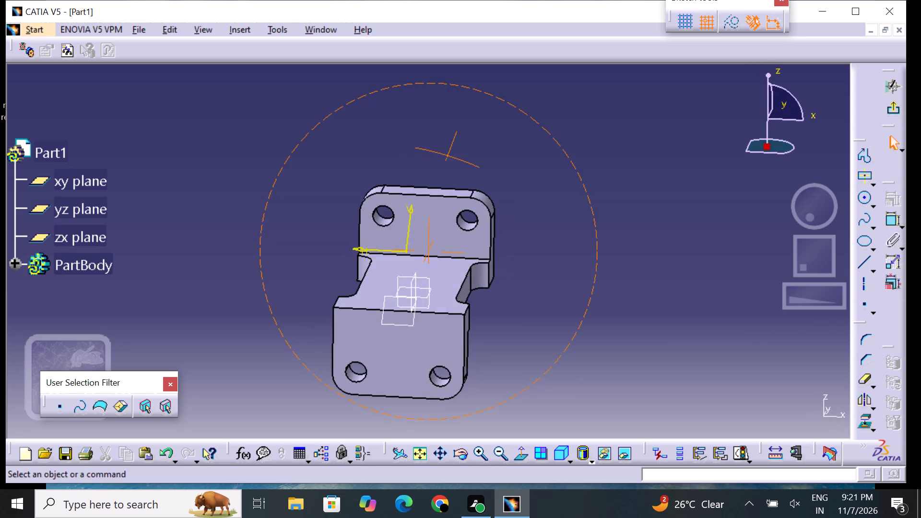
middle_drag(448, 155, 491, 233)
right_drag(448, 155, 491, 233)
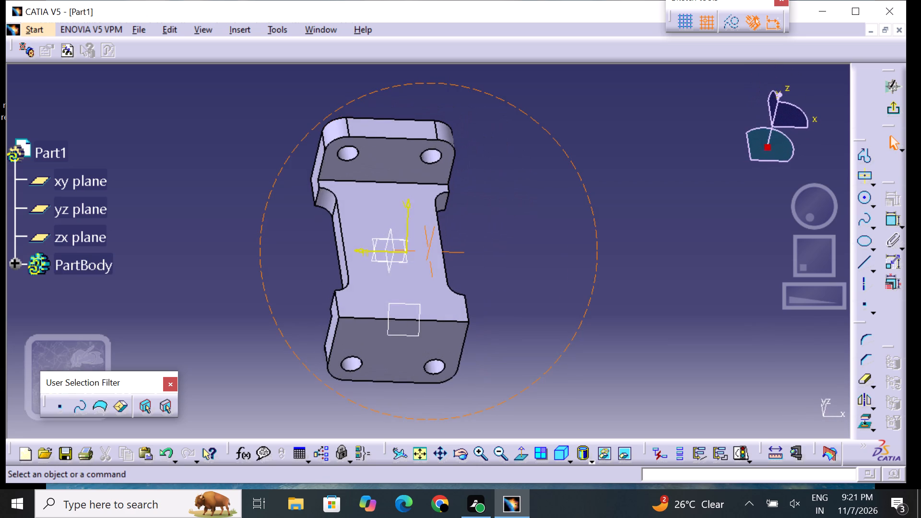
middle_drag(491, 233, 479, 205)
right_drag(491, 233, 479, 205)
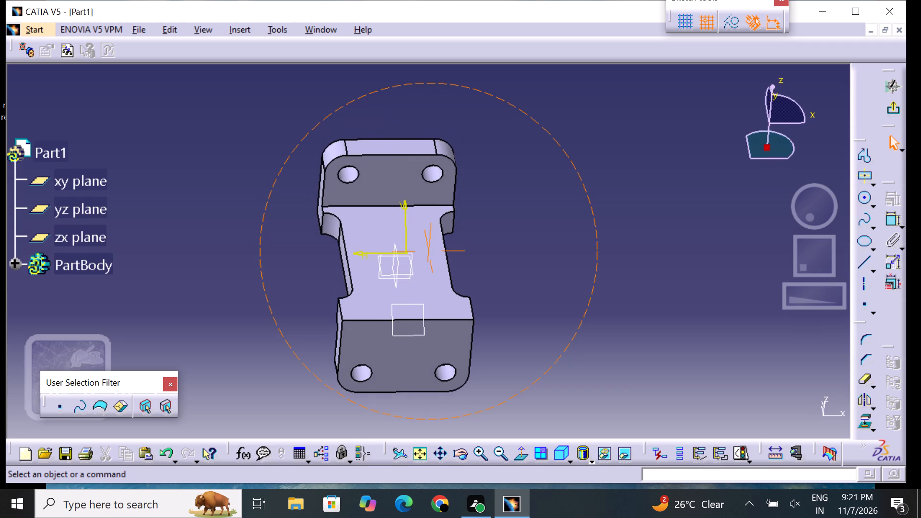
middle_drag(479, 205, 479, 189)
right_drag(479, 205, 479, 188)
middle_drag(381, 98, 386, 156)
right_drag(381, 98, 386, 156)
middle_drag(546, 294, 537, 300)
right_drag(546, 294, 537, 300)
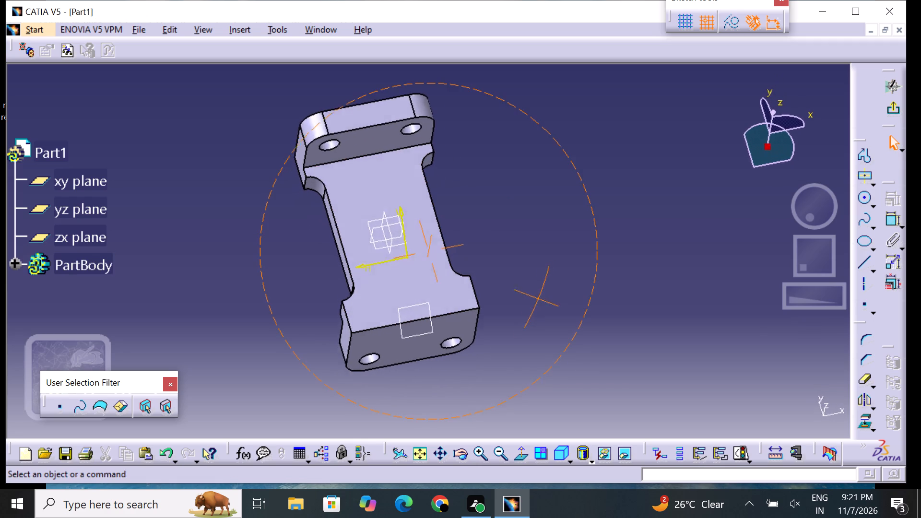
middle_drag(537, 300, 491, 295)
right_drag(537, 300, 491, 295)
middle_drag(346, 365, 358, 344)
right_drag(346, 364, 358, 344)
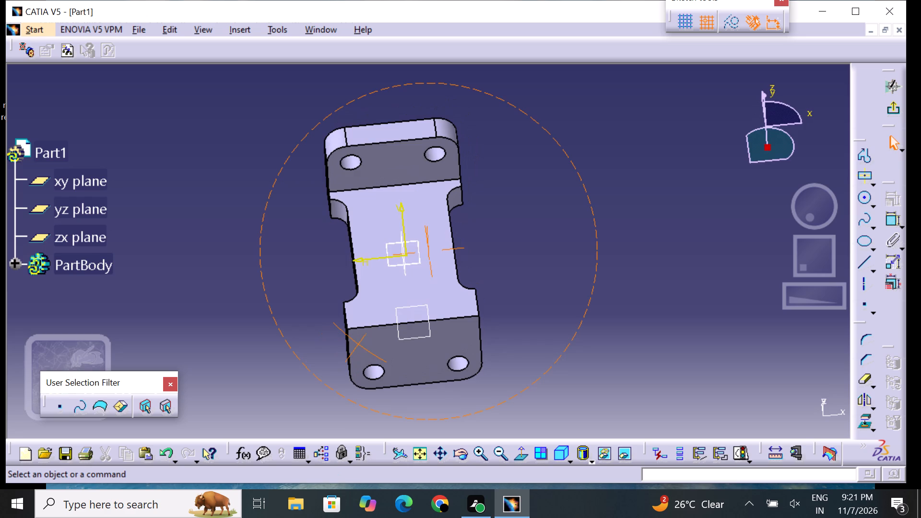
middle_drag(358, 344, 356, 346)
right_drag(358, 344, 356, 346)
scroll(356, 346, up, 1)
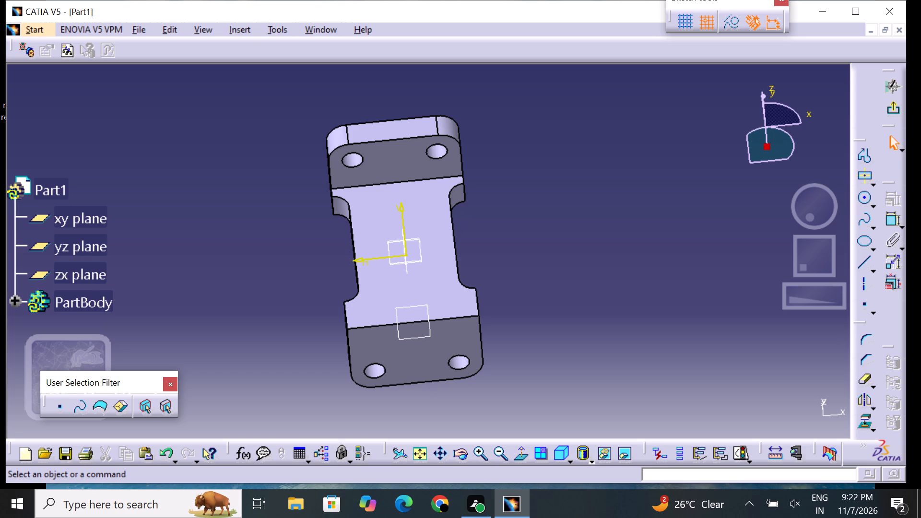
Sketch a centered rectangle with its center on the V axis near the plate's edge at the angled plane.
click(859, 173)
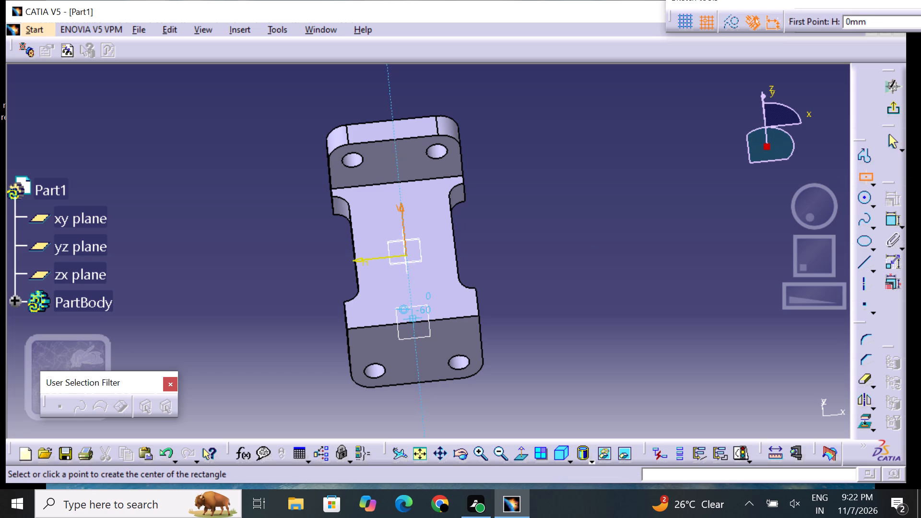
click(412, 320)
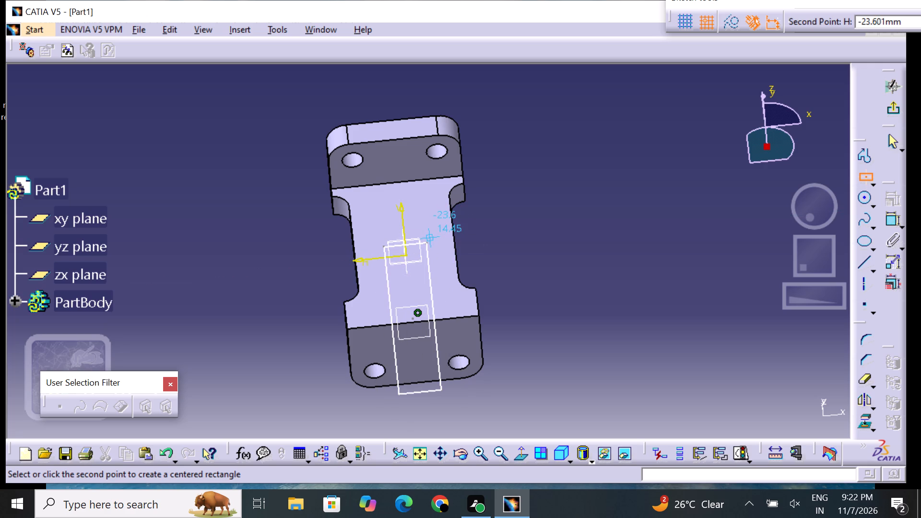
click(433, 229)
click(539, 272)
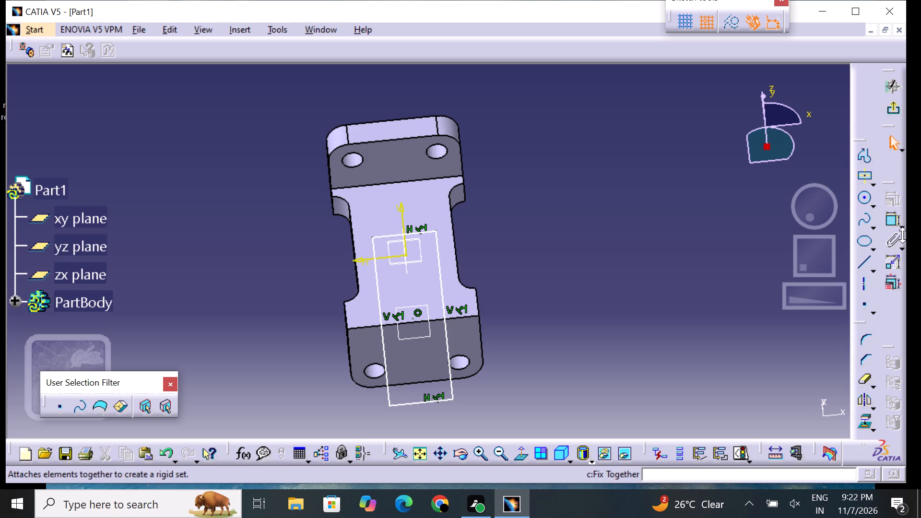
Constrain the rectangle's lower side coincident with the plate's edge along the downward end block.
click(896, 224)
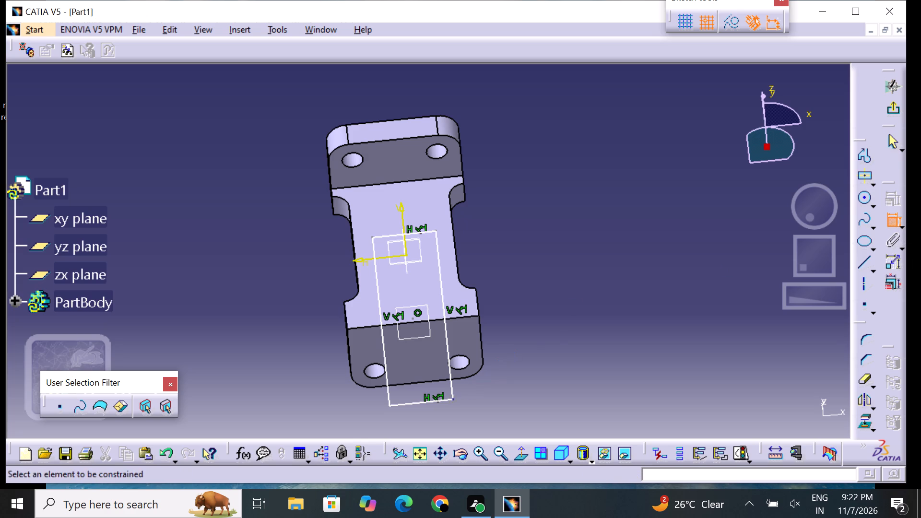
drag(445, 399, 450, 390)
click(436, 319)
right_click(436, 319)
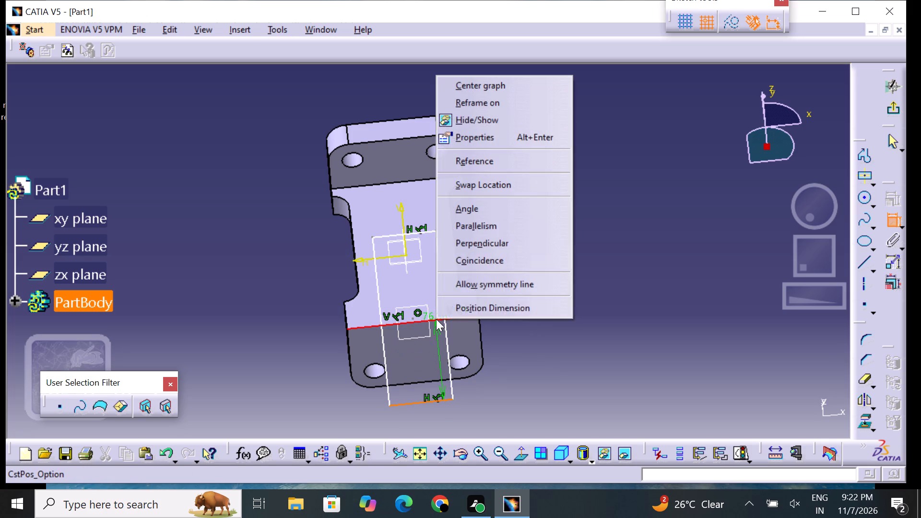
click(488, 258)
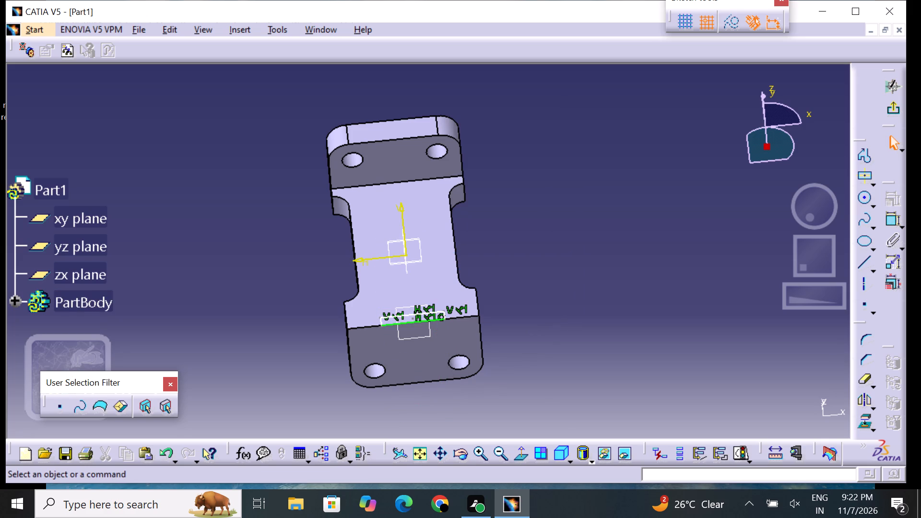
click(545, 286)
Stretch the rectangle away from the coincident edge by moving its opposite side past the sketch origin.
drag(422, 311, 435, 265)
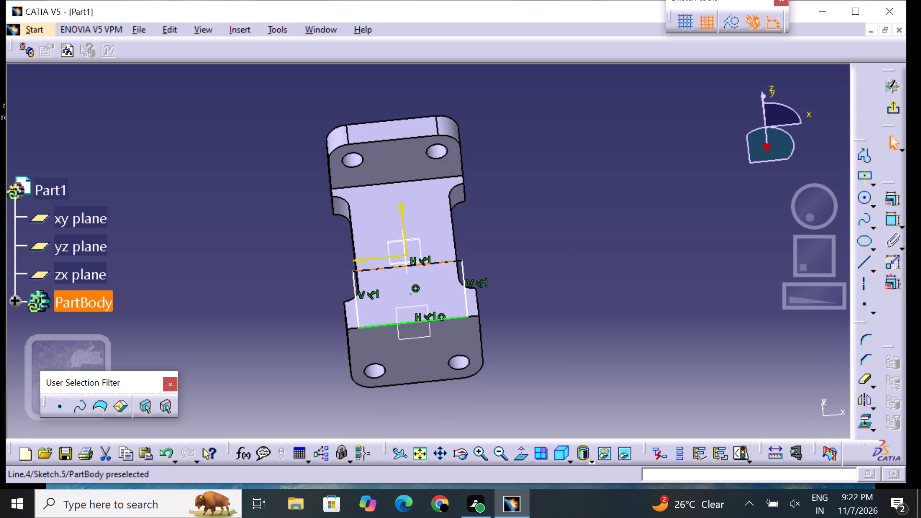
drag(435, 265, 429, 221)
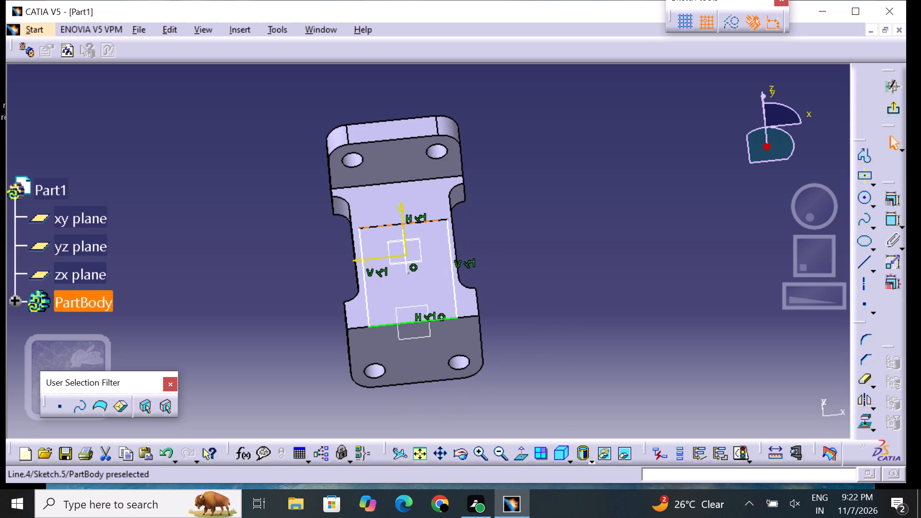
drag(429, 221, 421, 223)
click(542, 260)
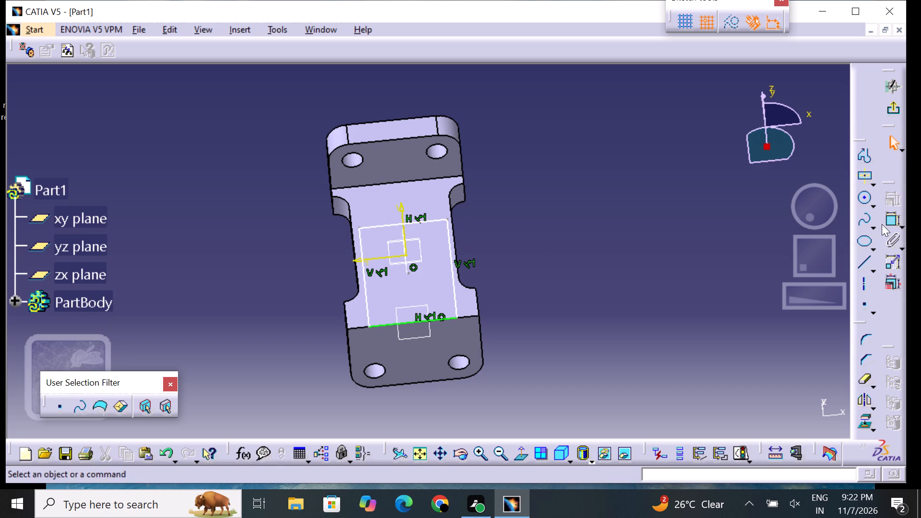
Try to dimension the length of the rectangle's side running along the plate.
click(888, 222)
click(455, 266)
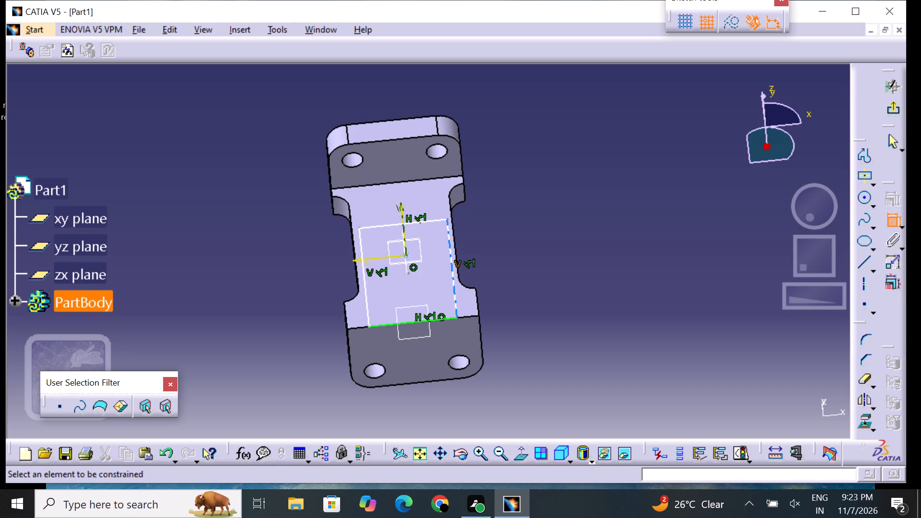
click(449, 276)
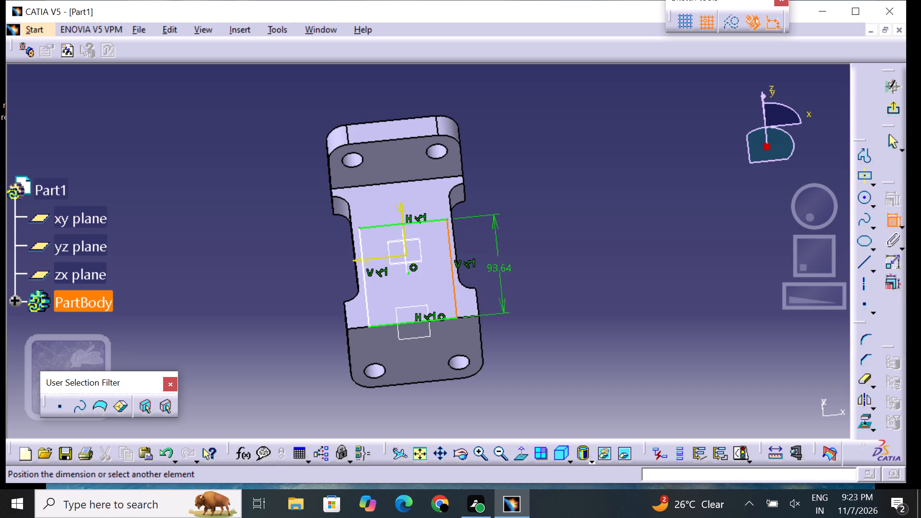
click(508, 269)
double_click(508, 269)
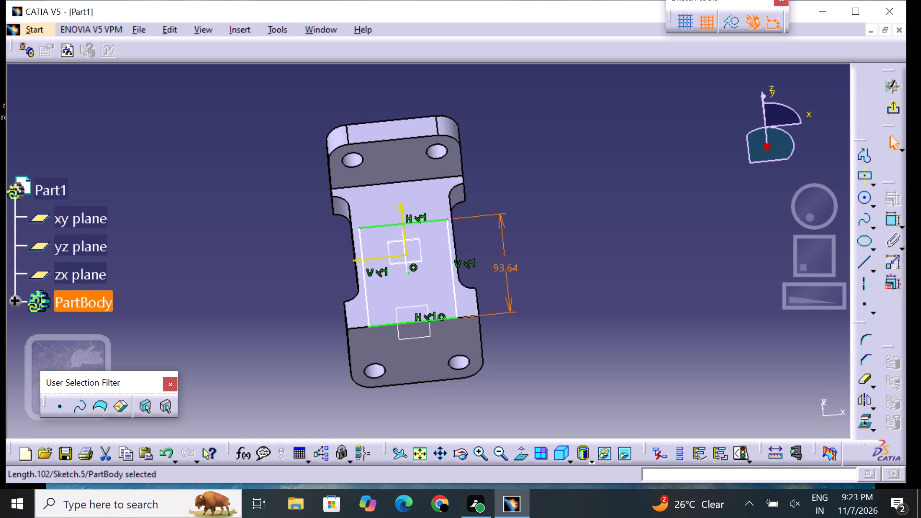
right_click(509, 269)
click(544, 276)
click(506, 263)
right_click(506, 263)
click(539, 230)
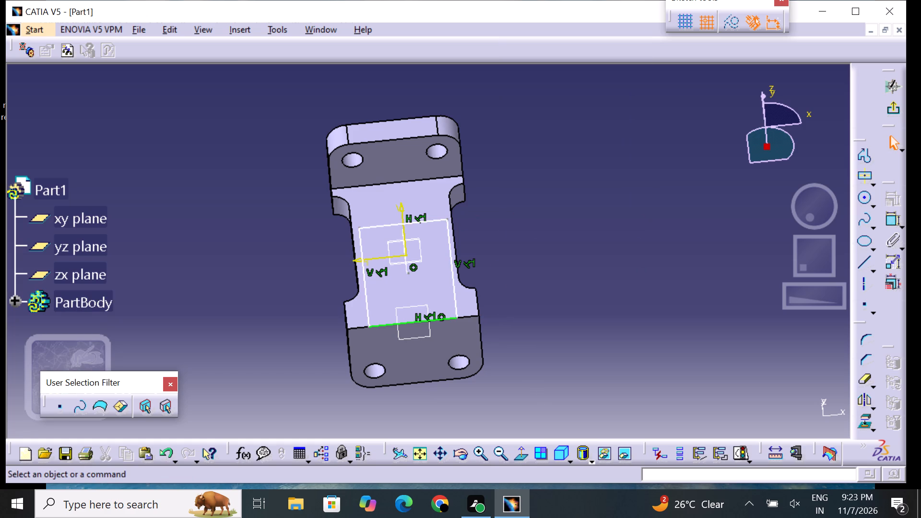
Dimension the rectangle's side along the plate with a vertical measure direction and set its length to 85 mm.
click(891, 223)
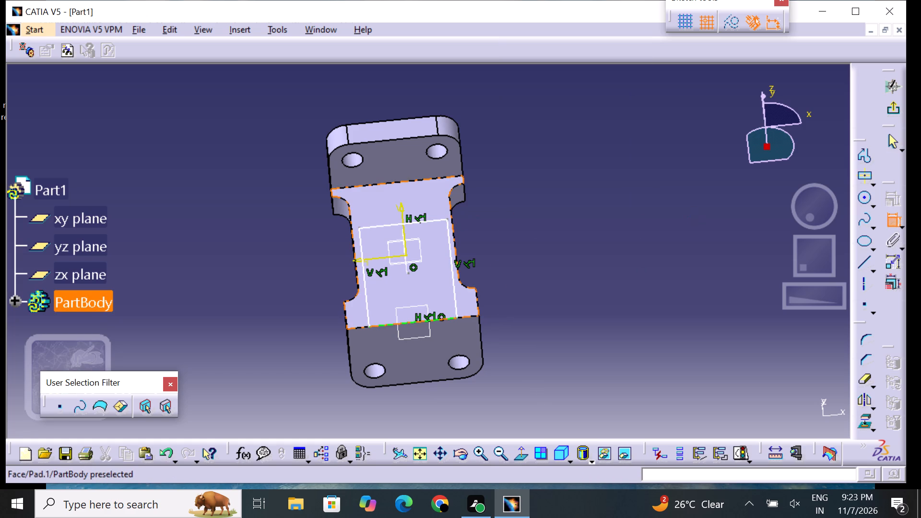
click(449, 233)
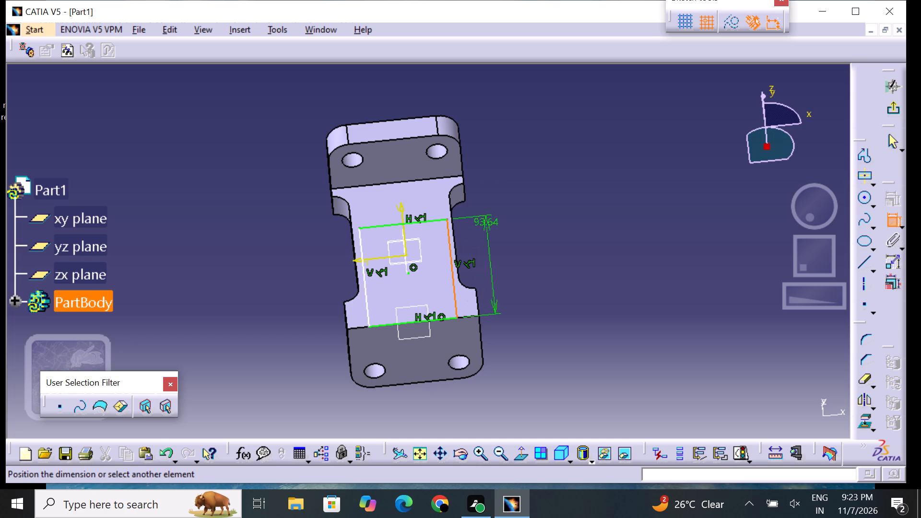
right_click(499, 254)
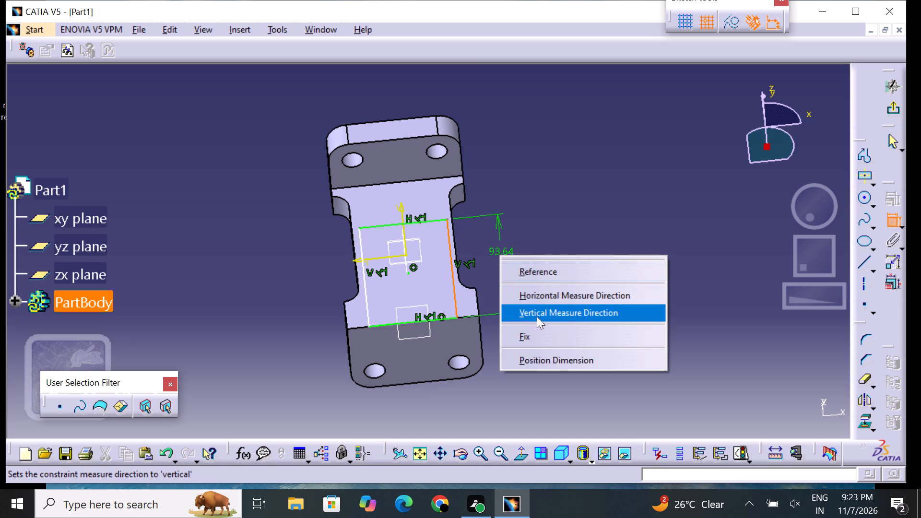
drag(537, 314, 538, 309)
click(499, 267)
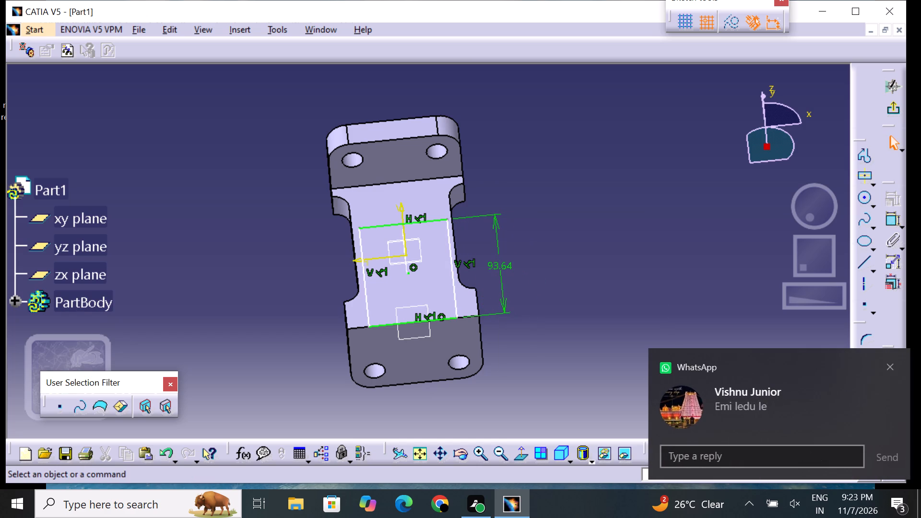
double_click(500, 267)
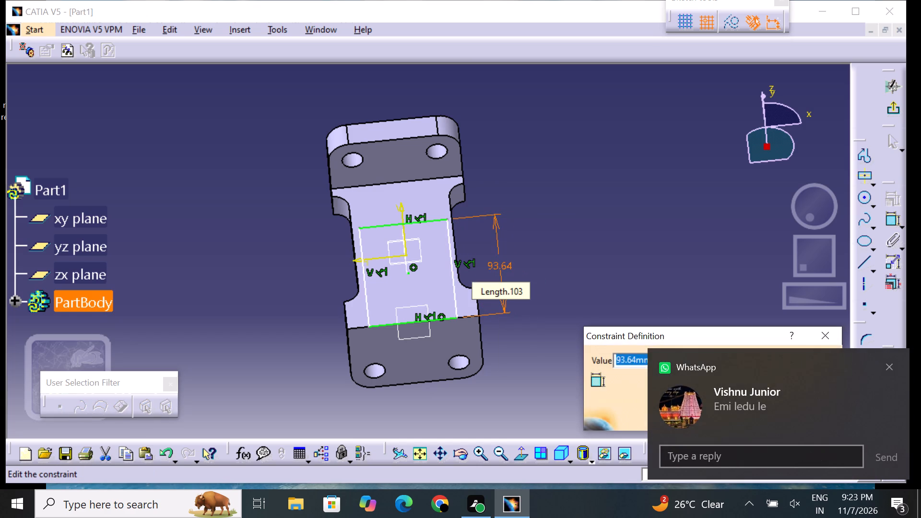
key(BackSpace)
text(85)
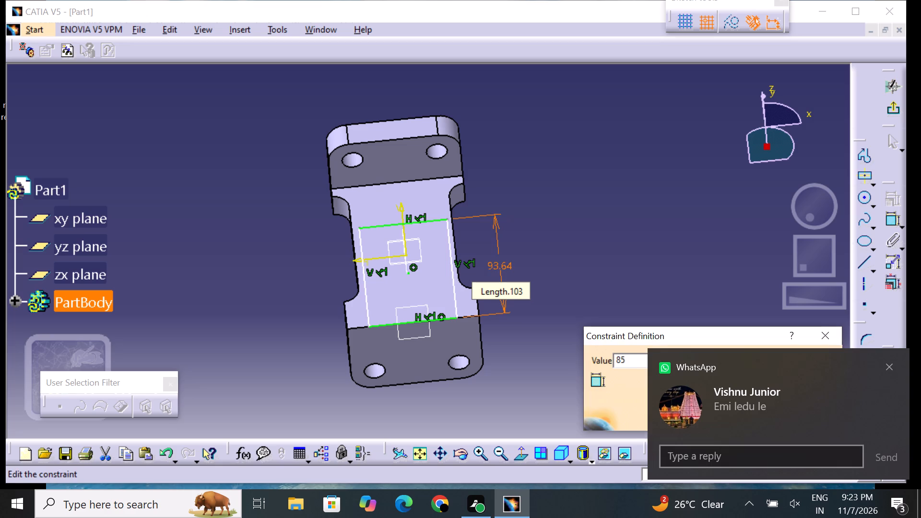
key(Return)
click(588, 279)
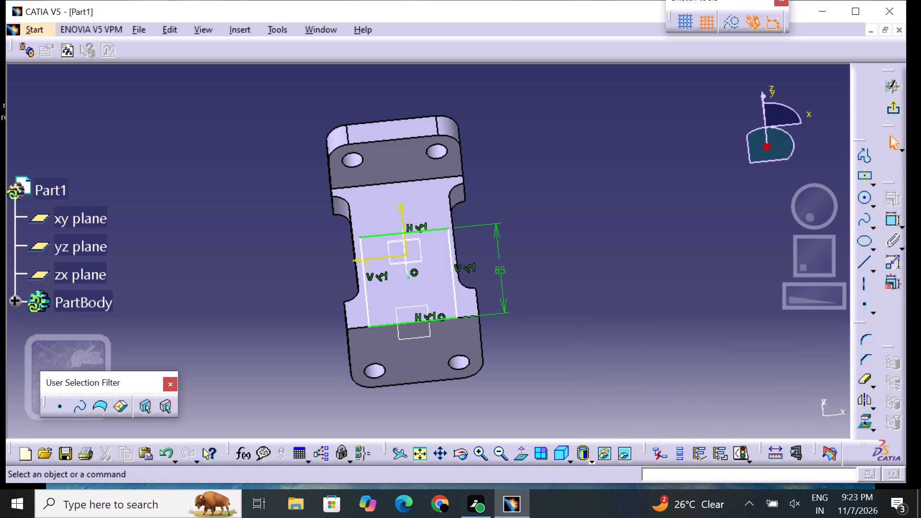
Constrain the rectangle's two 85 mm sides symmetric about the sketch's V axis.
click(887, 223)
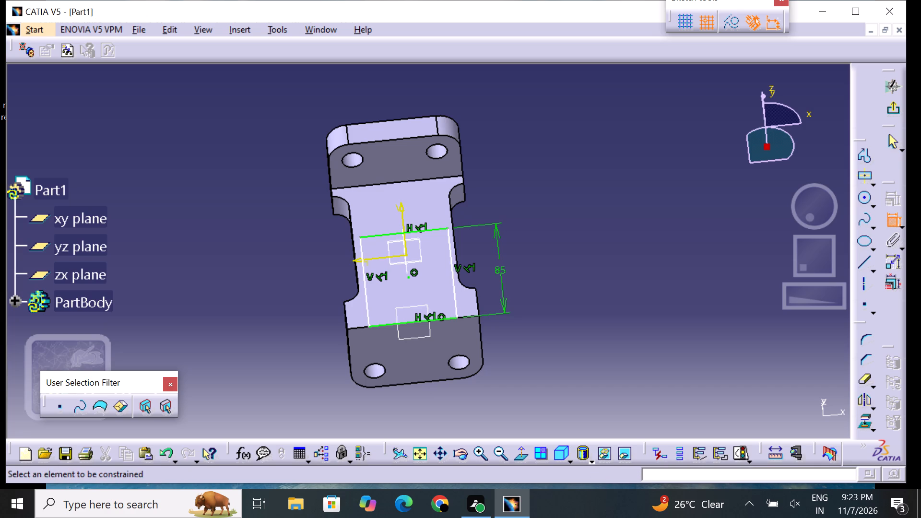
click(365, 255)
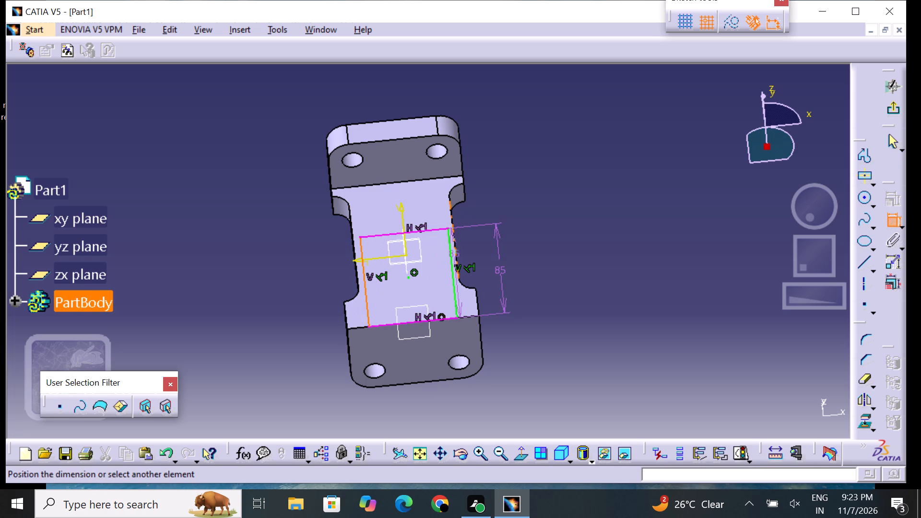
click(450, 253)
right_click(402, 224)
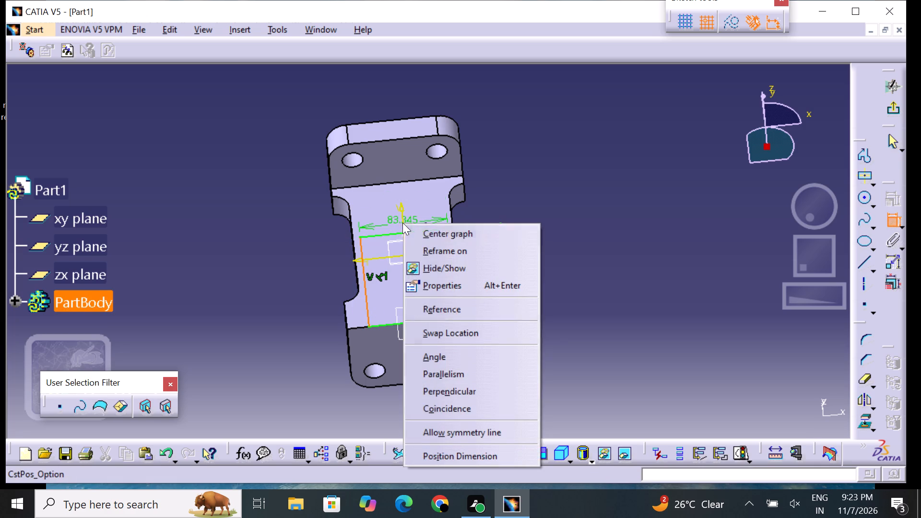
click(459, 436)
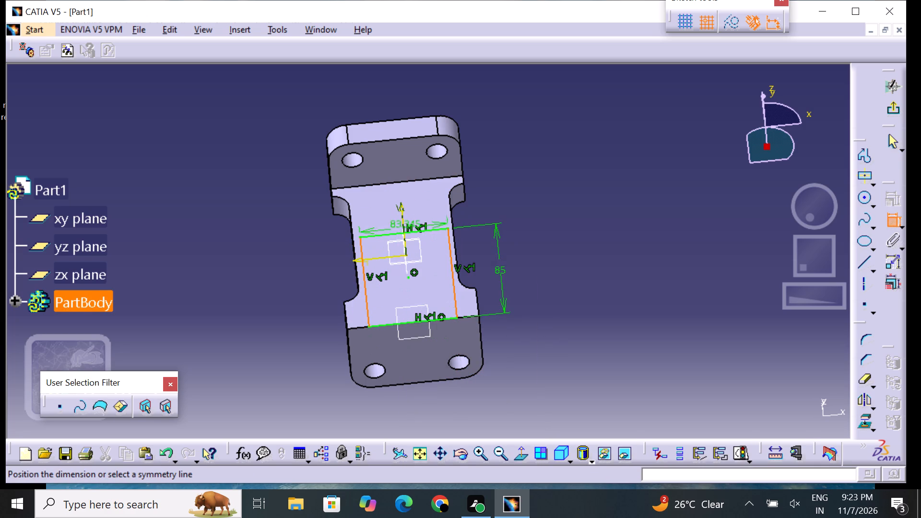
click(401, 218)
click(503, 210)
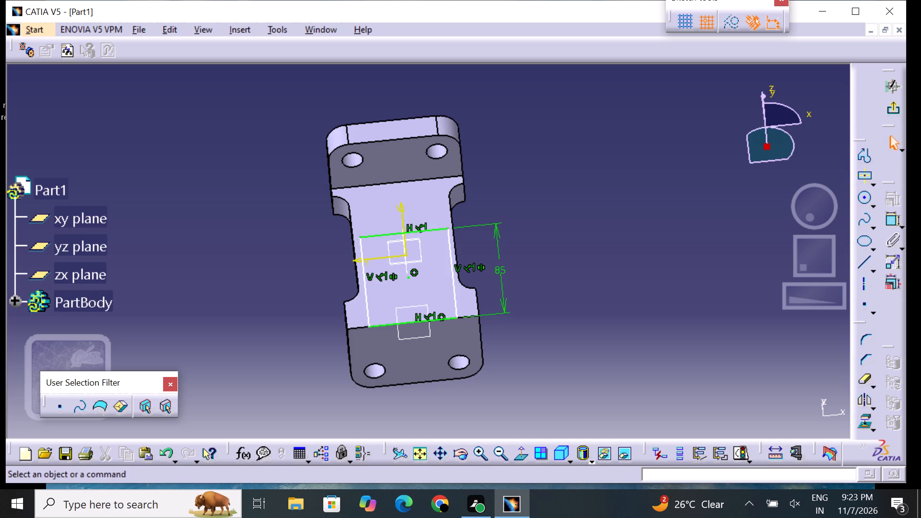
Narrow the rectangle symmetrically about the V axis by moving its two 85 mm sides inward from the plate's edges.
click(366, 284)
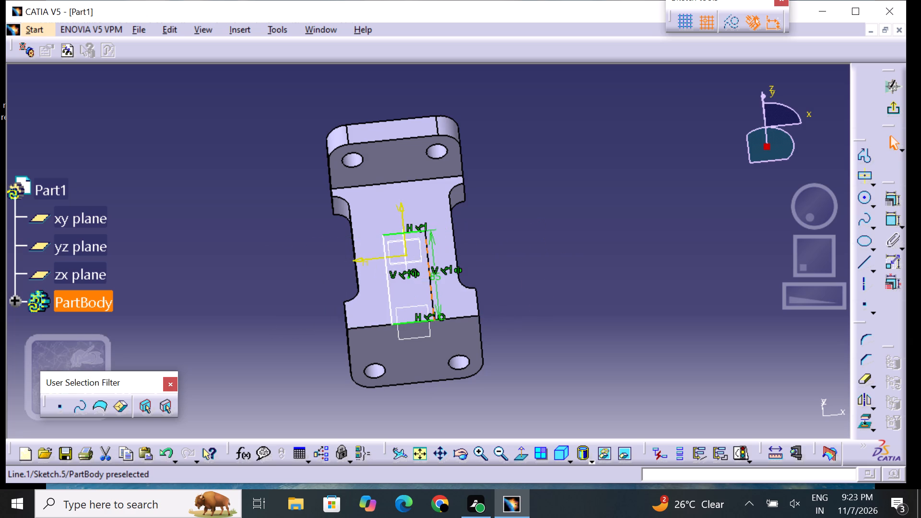
click(436, 281)
click(436, 281)
click(563, 286)
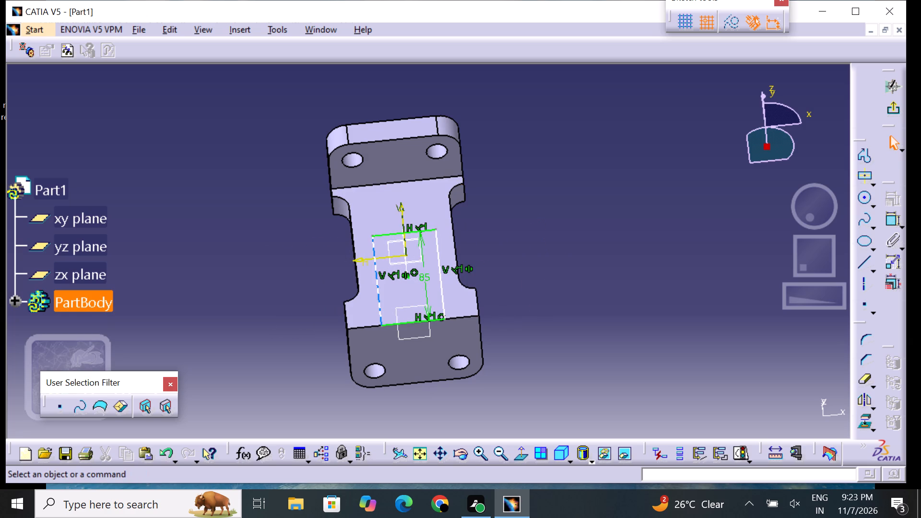
Move the 85 mm dimension out of the rectangle, beside its nearer long side.
drag(423, 274, 456, 273)
drag(423, 281, 459, 273)
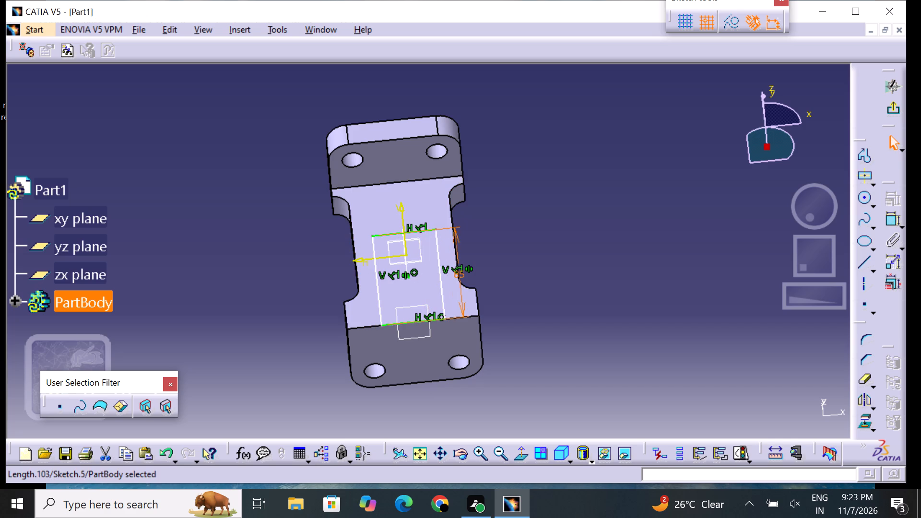
drag(459, 273, 460, 272)
click(557, 288)
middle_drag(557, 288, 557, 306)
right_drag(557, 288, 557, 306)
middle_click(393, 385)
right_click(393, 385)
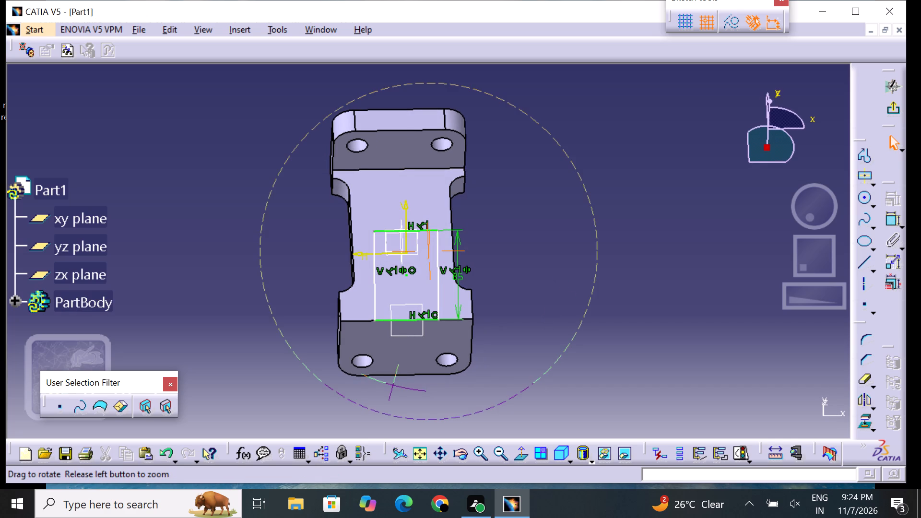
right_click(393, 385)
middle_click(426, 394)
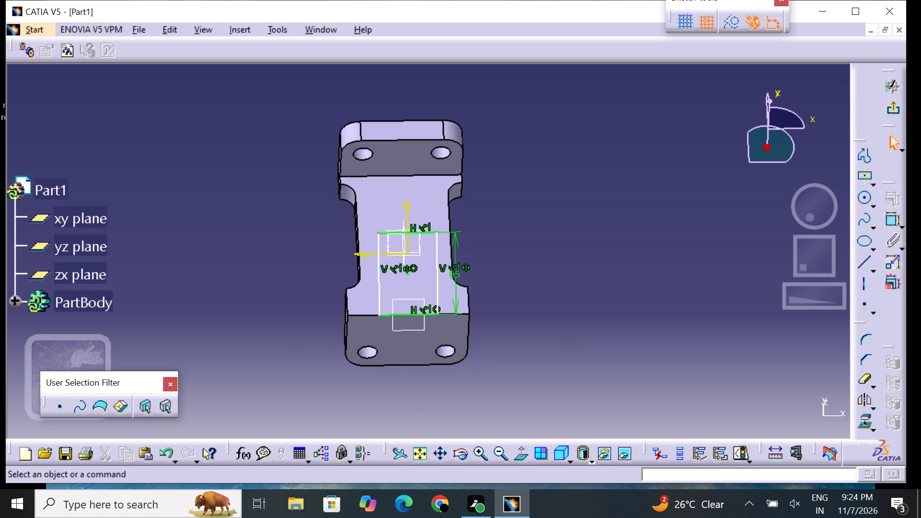
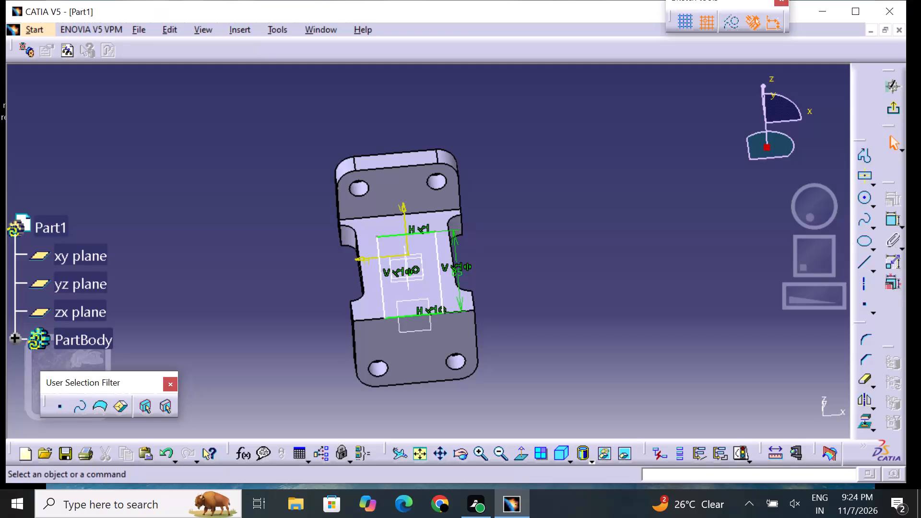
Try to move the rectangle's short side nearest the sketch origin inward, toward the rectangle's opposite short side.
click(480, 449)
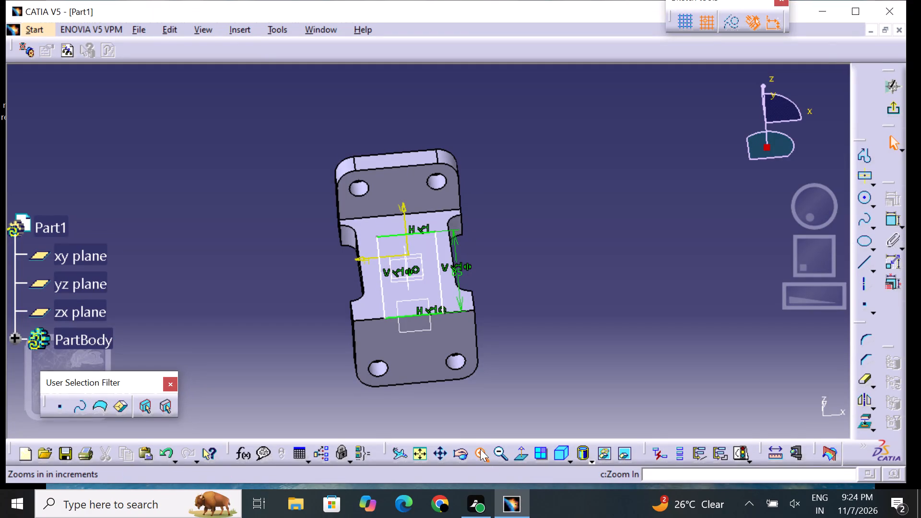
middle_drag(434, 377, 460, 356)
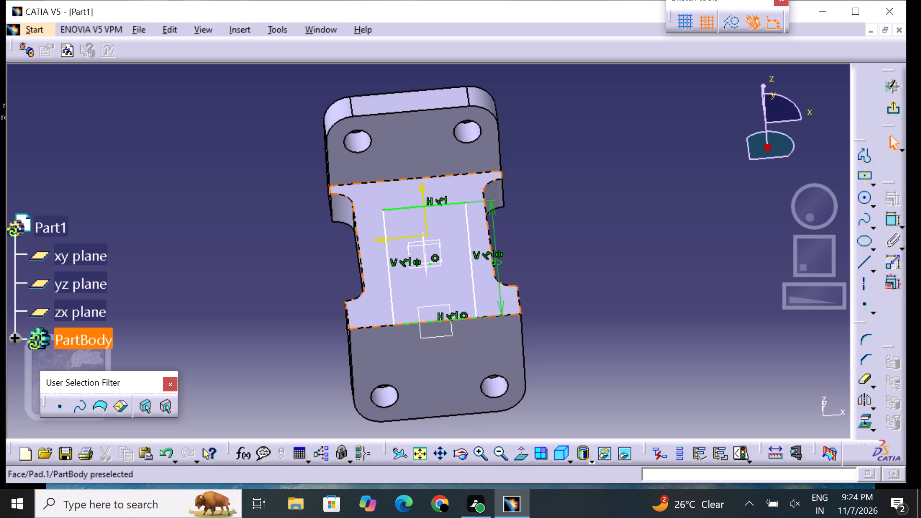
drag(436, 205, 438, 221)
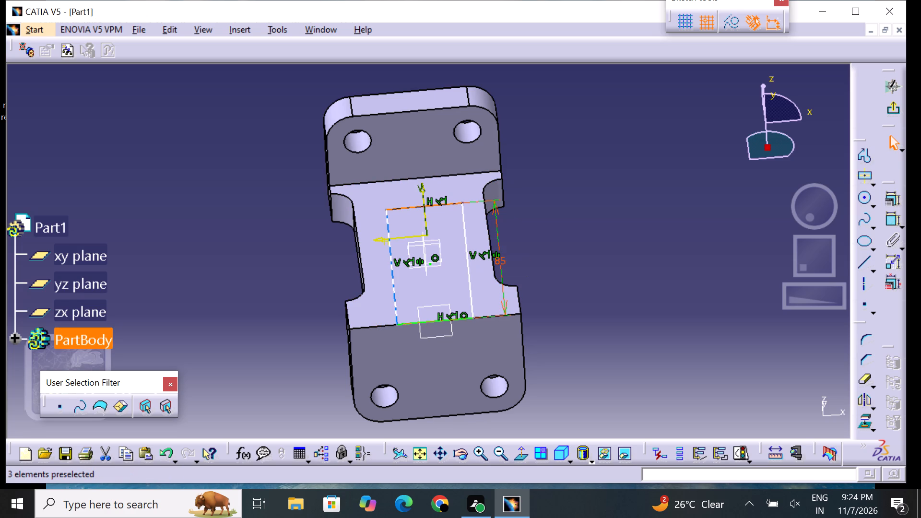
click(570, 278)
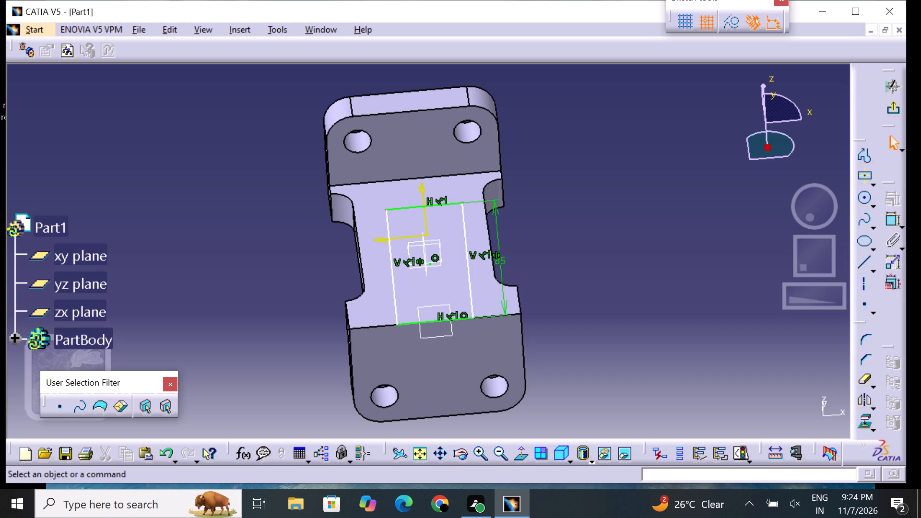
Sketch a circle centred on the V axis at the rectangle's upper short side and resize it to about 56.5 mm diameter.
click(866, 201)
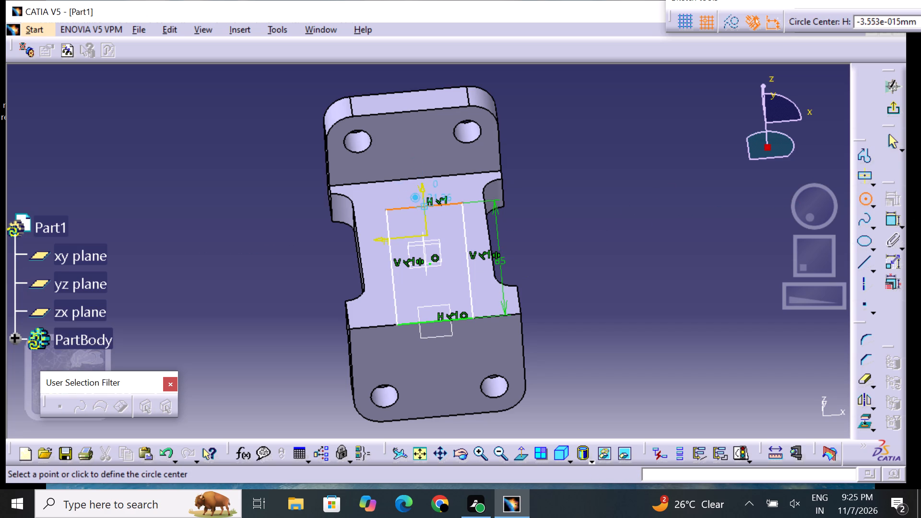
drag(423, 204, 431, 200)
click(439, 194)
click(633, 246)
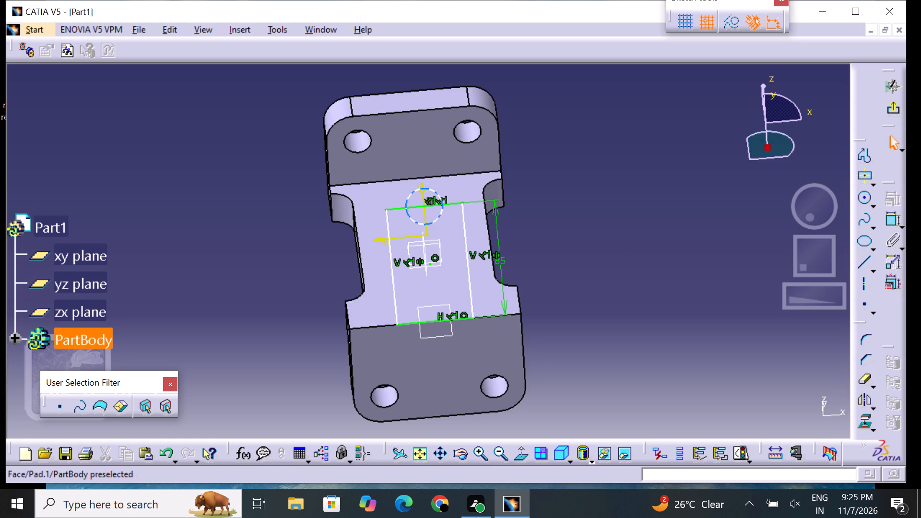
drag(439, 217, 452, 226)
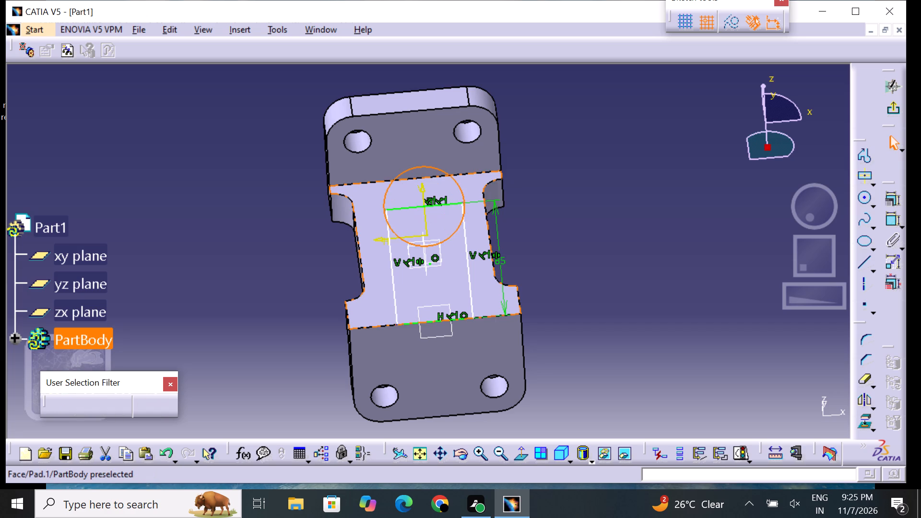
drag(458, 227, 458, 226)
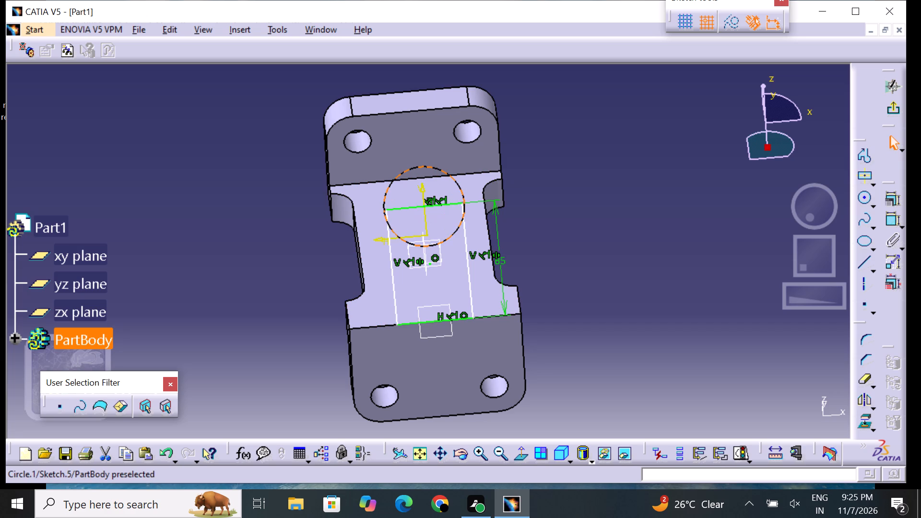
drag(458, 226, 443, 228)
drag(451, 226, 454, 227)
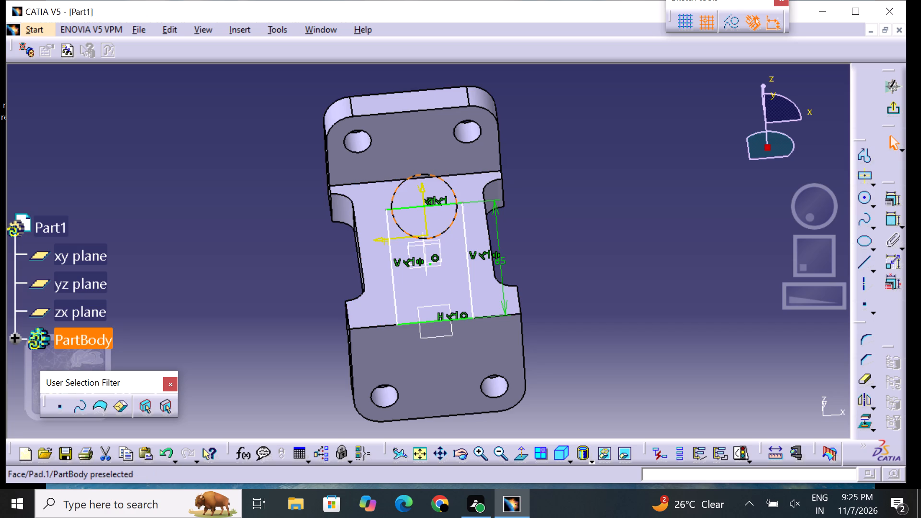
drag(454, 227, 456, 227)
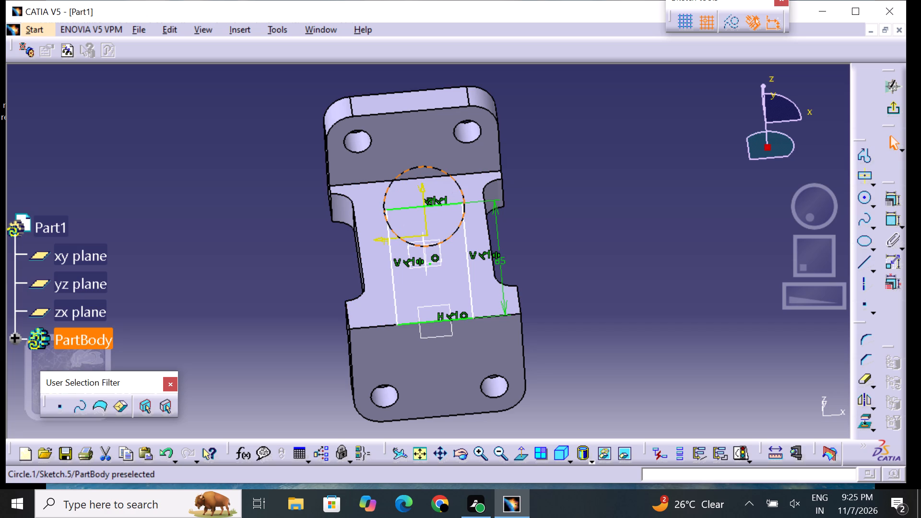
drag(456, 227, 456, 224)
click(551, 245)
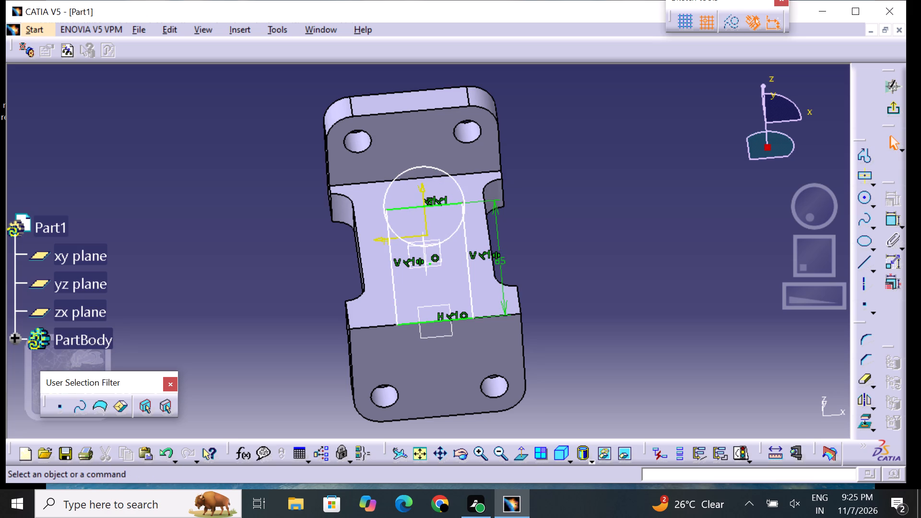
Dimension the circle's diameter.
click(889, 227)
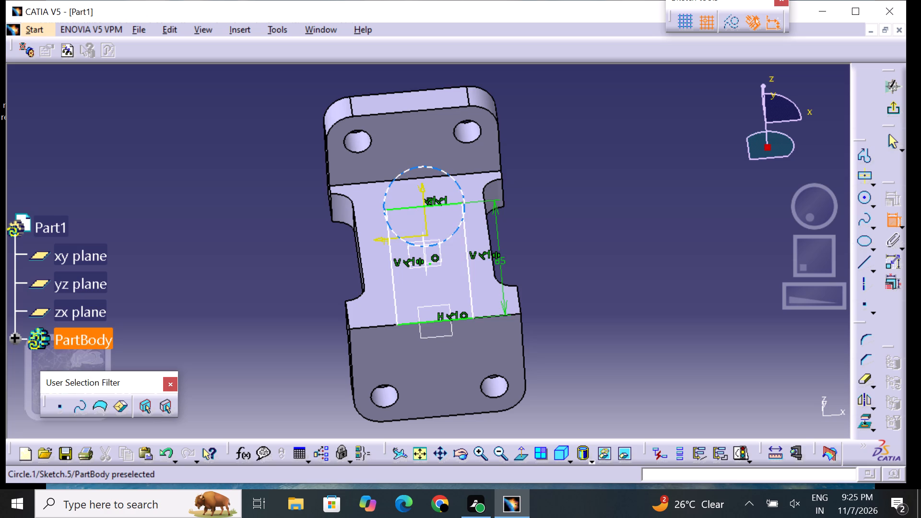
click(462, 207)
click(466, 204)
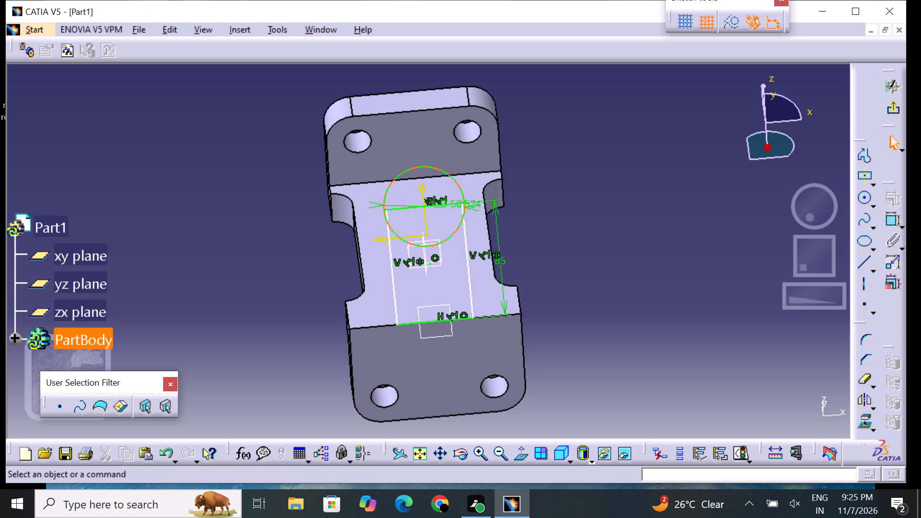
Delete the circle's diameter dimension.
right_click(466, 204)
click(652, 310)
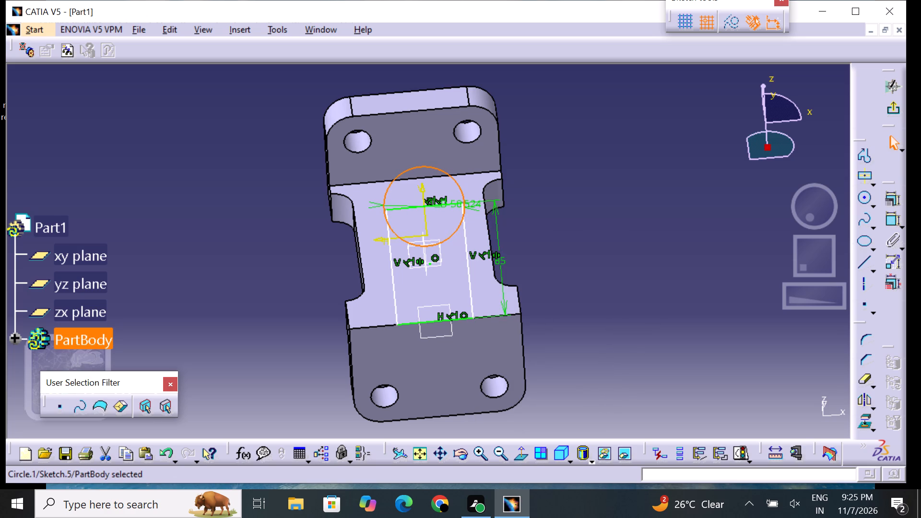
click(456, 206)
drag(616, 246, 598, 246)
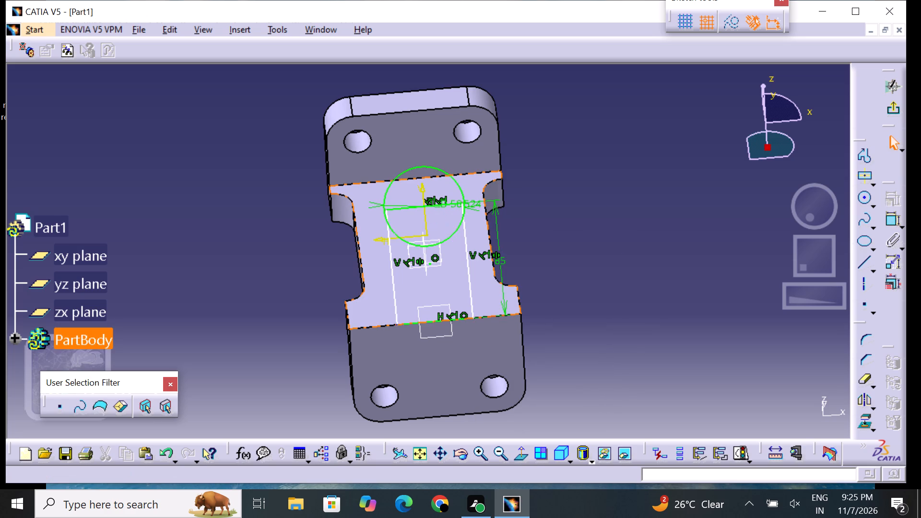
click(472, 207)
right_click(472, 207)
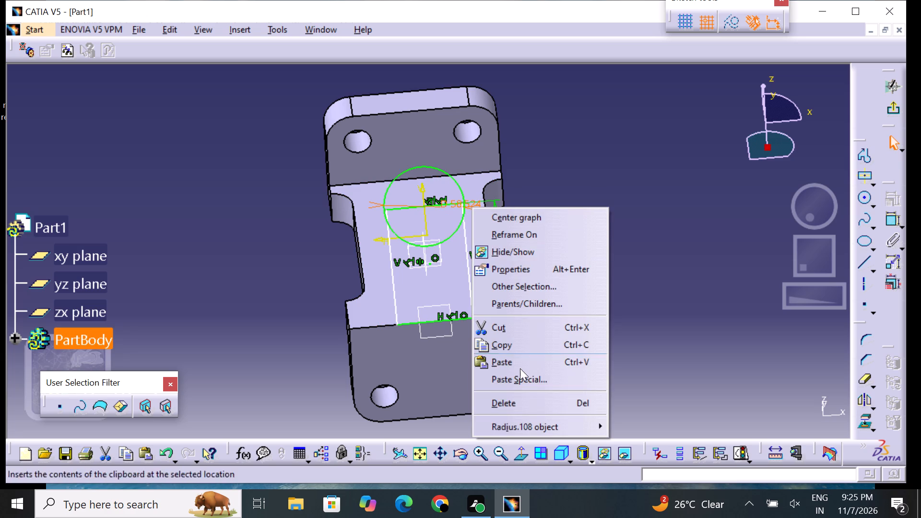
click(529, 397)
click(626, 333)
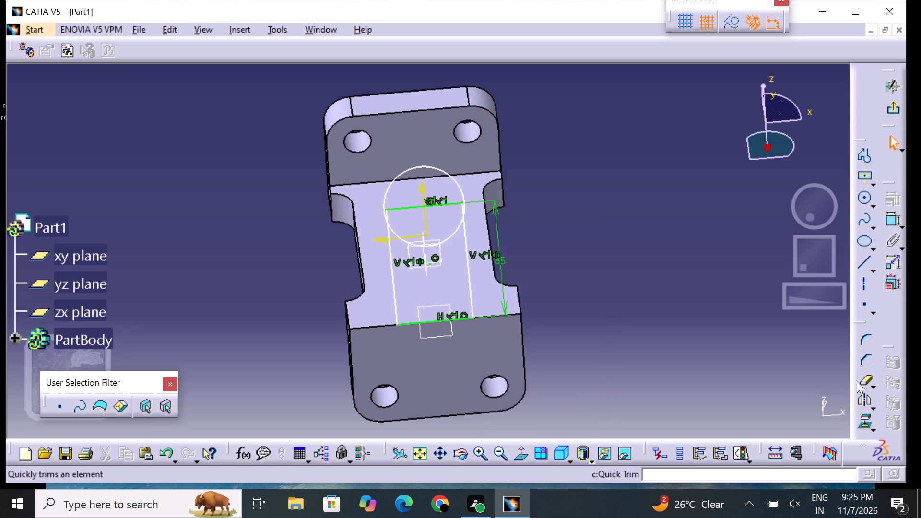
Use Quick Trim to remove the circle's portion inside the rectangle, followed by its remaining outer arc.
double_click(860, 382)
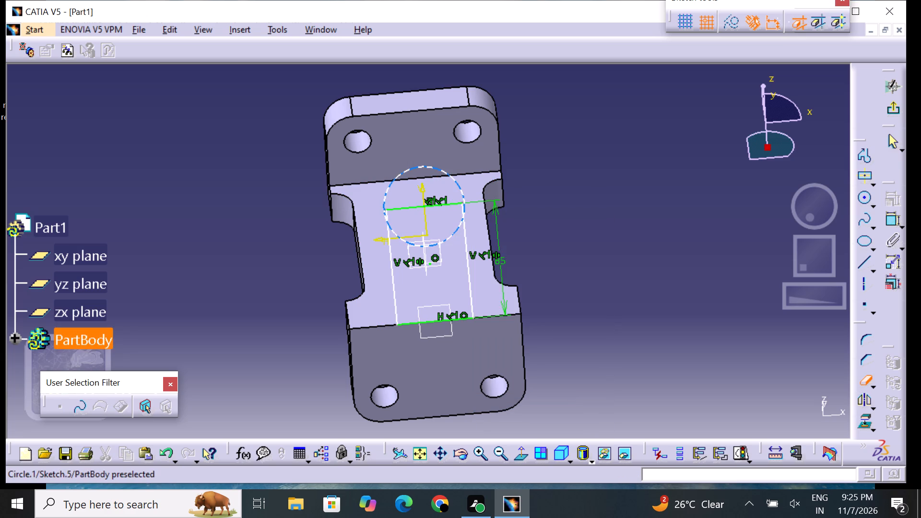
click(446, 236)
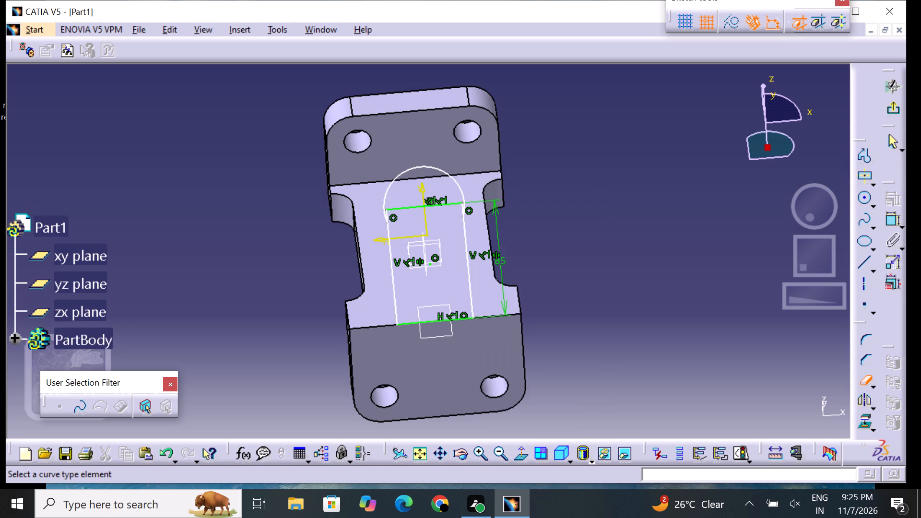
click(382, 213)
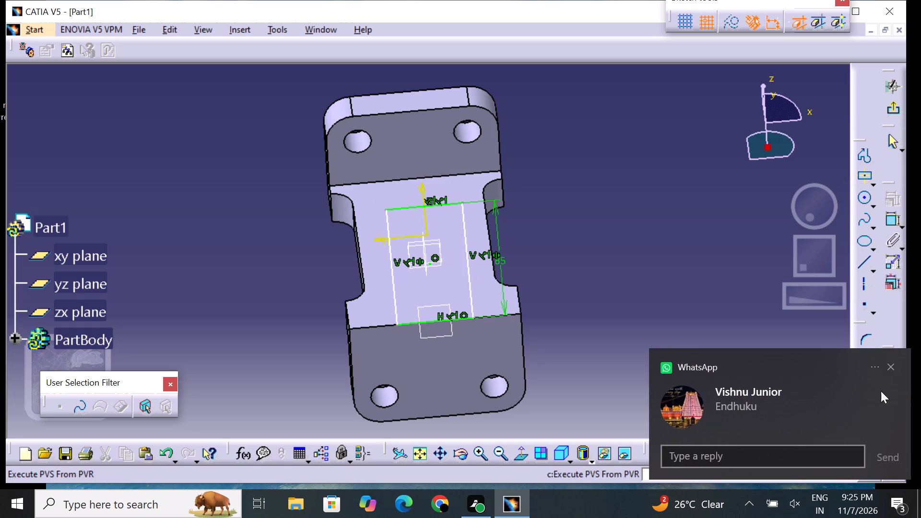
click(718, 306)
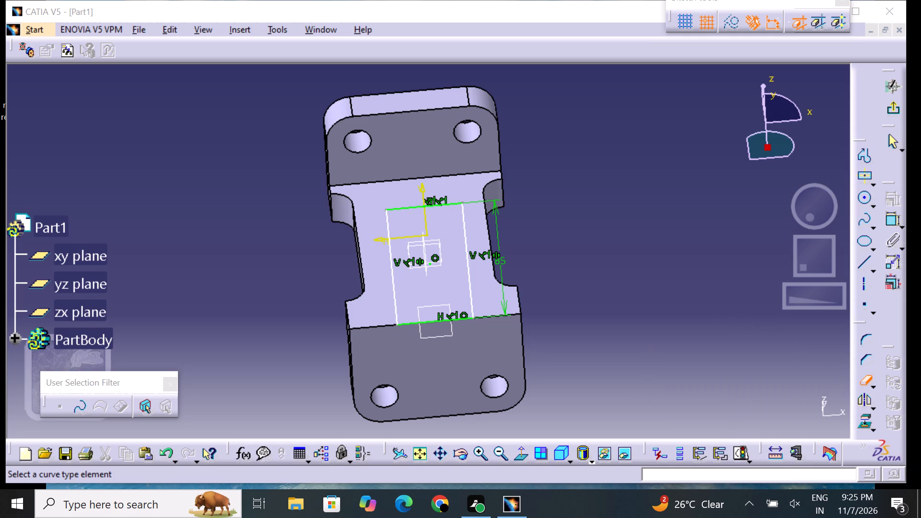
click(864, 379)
Sketch a circle of about 27.6 mm radius centred on the V axis at the rectangle's upper short side, tangent to its long side.
middle_drag(705, 329, 684, 347)
right_drag(705, 329, 681, 346)
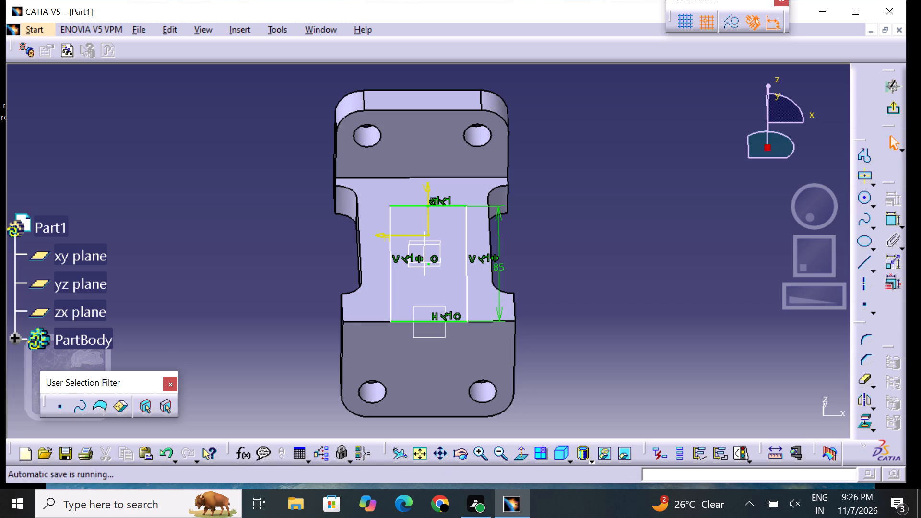
middle_click(639, 365)
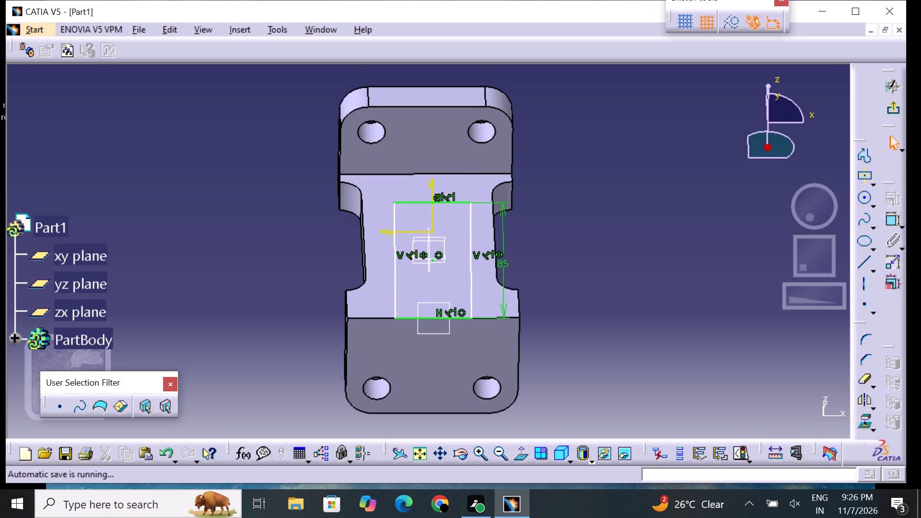
click(862, 204)
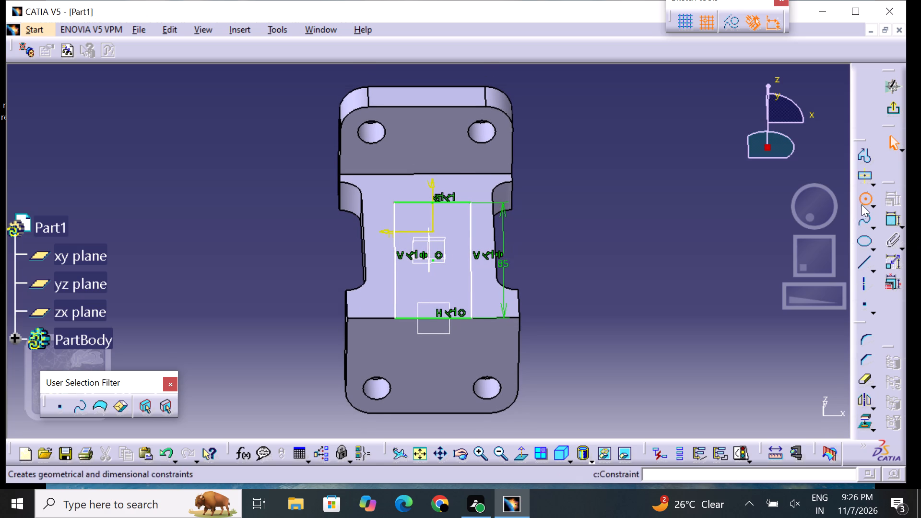
click(434, 203)
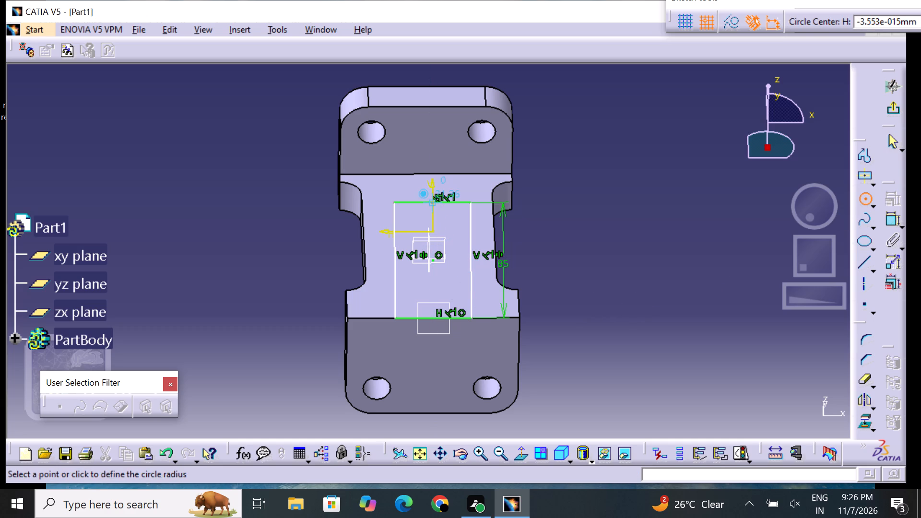
click(468, 207)
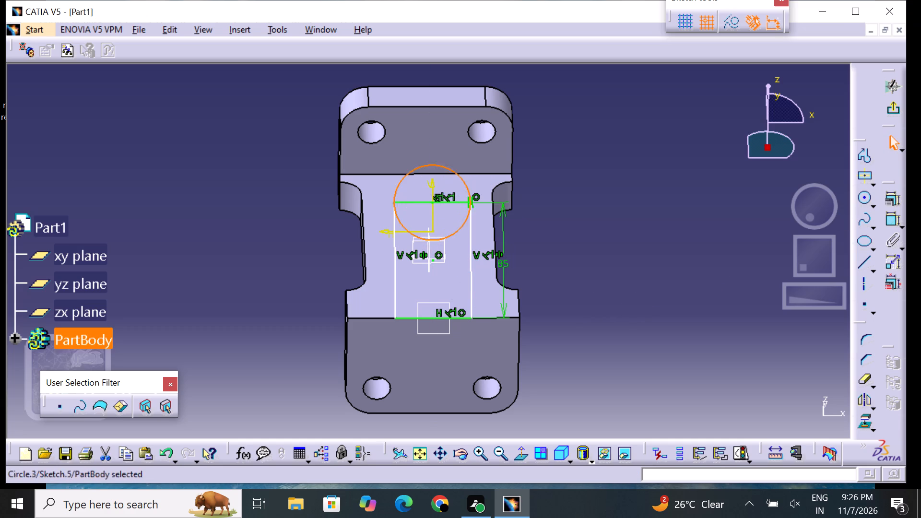
click(605, 261)
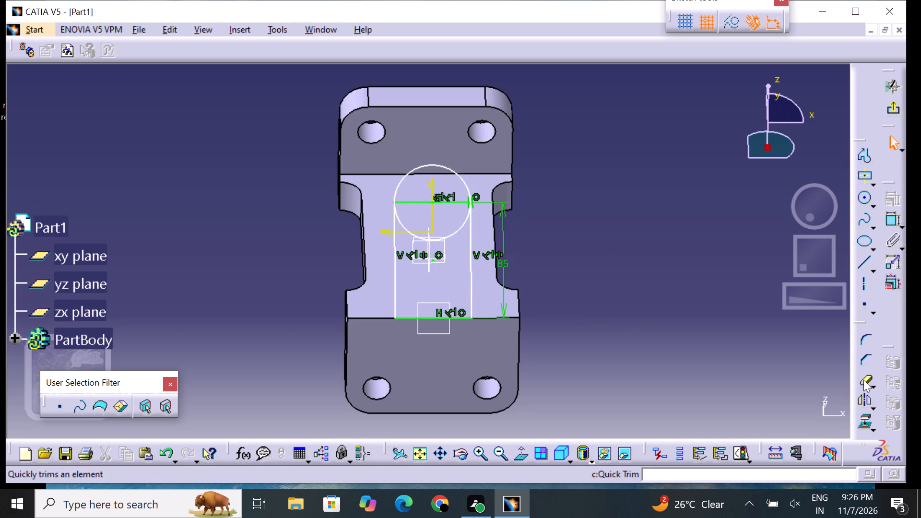
Use Quick Trim to remove the half of the circle inside the rectangle, keeping the outer arc.
click(863, 380)
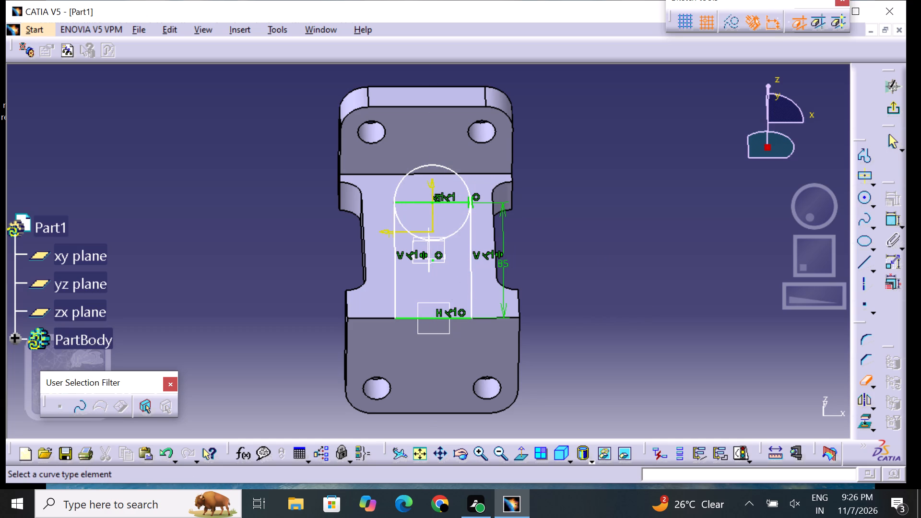
click(458, 232)
click(594, 259)
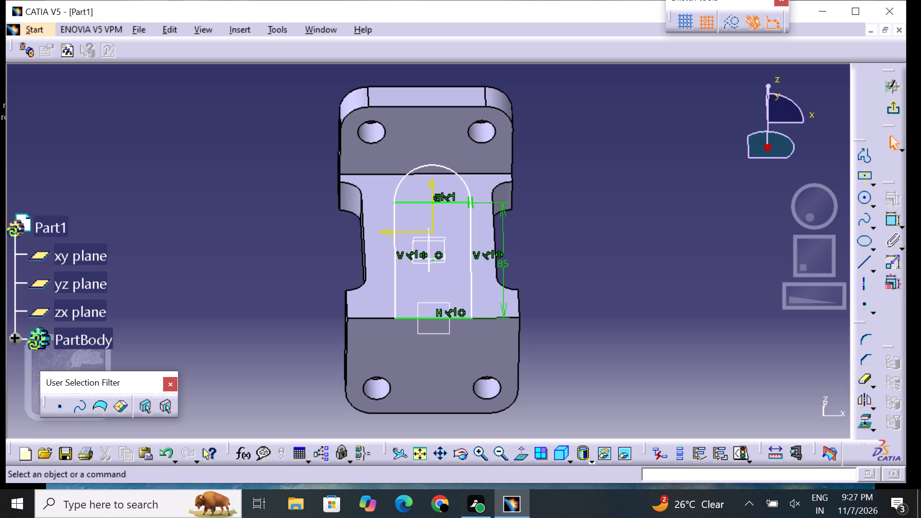
Dimension the arc's radius outside the rectangle and set it to 85/2 mm (42.5 mm).
click(889, 223)
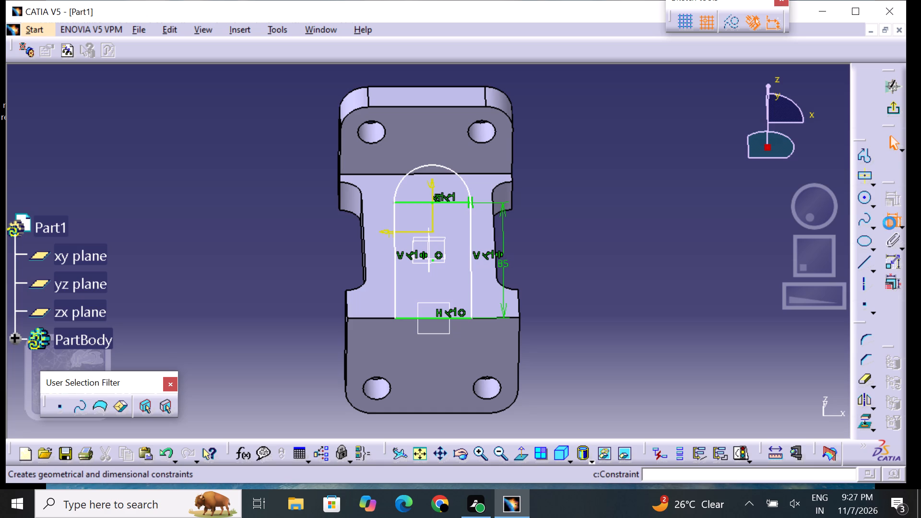
drag(465, 186, 471, 185)
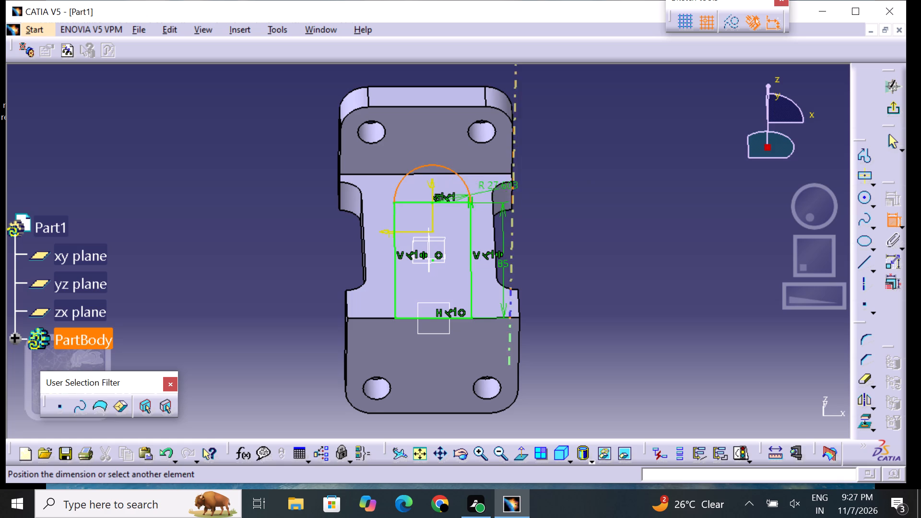
click(551, 194)
double_click(557, 190)
key(BackSpace)
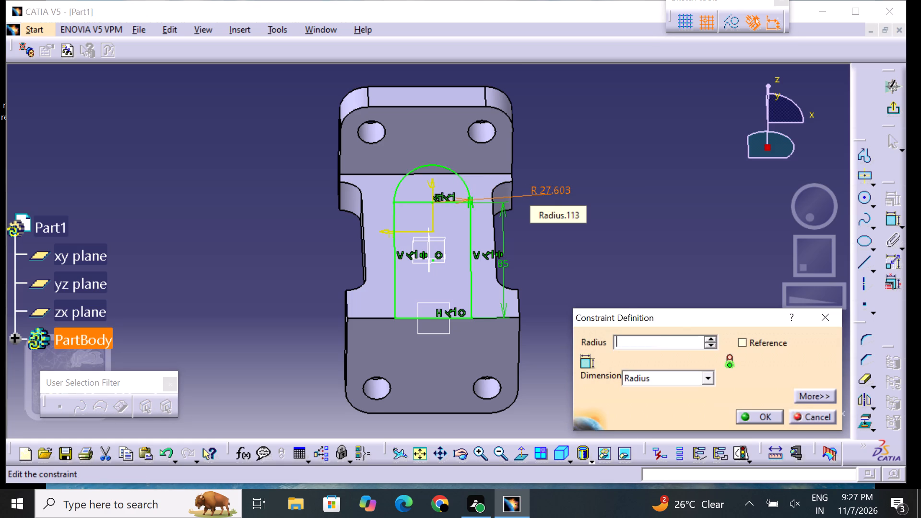
text(85/2)
key(Return)
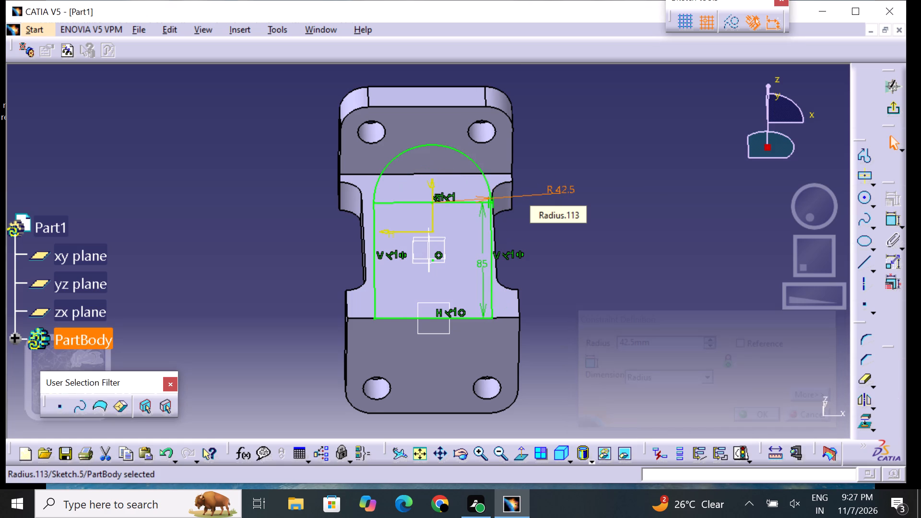
click(624, 236)
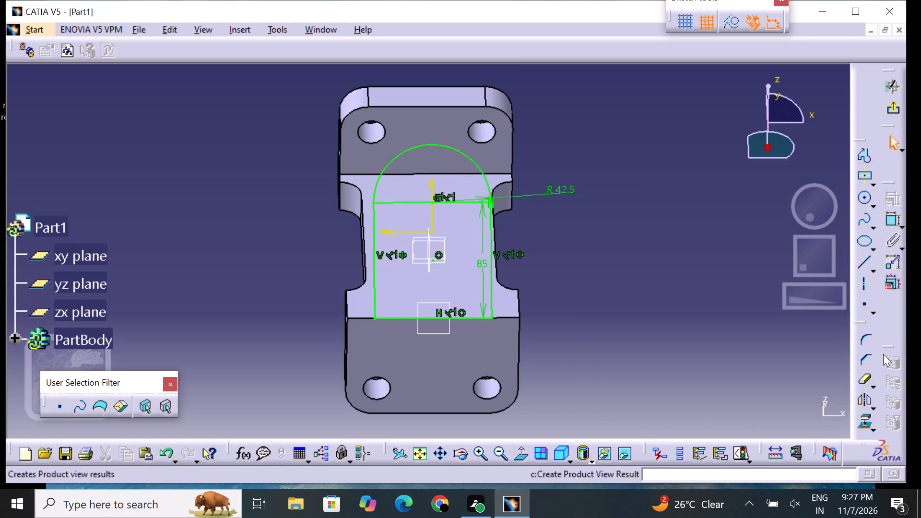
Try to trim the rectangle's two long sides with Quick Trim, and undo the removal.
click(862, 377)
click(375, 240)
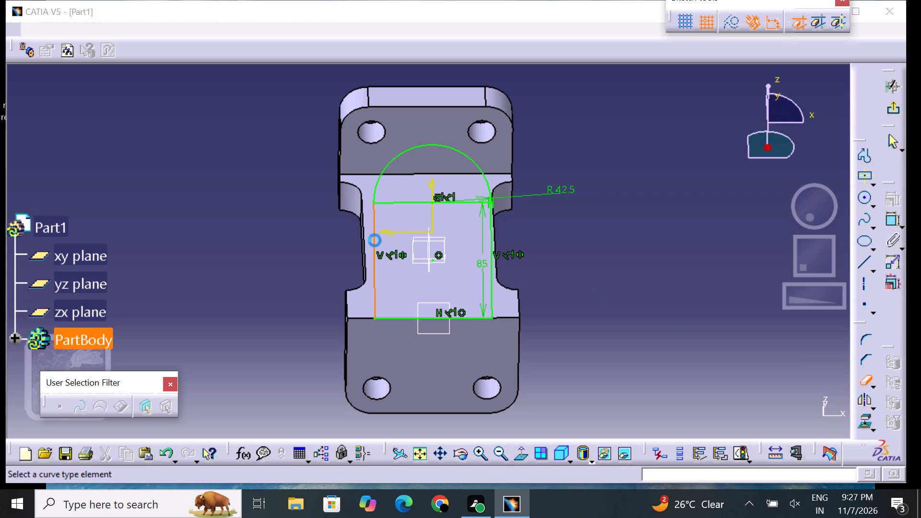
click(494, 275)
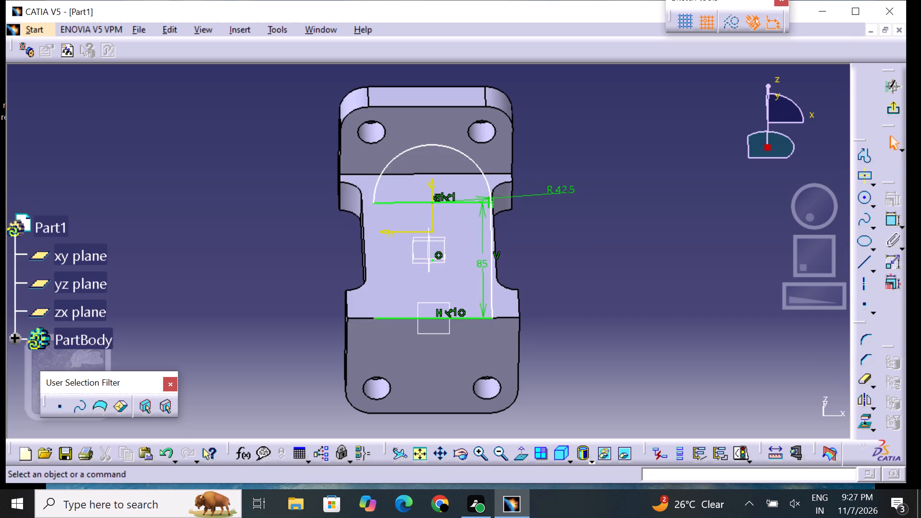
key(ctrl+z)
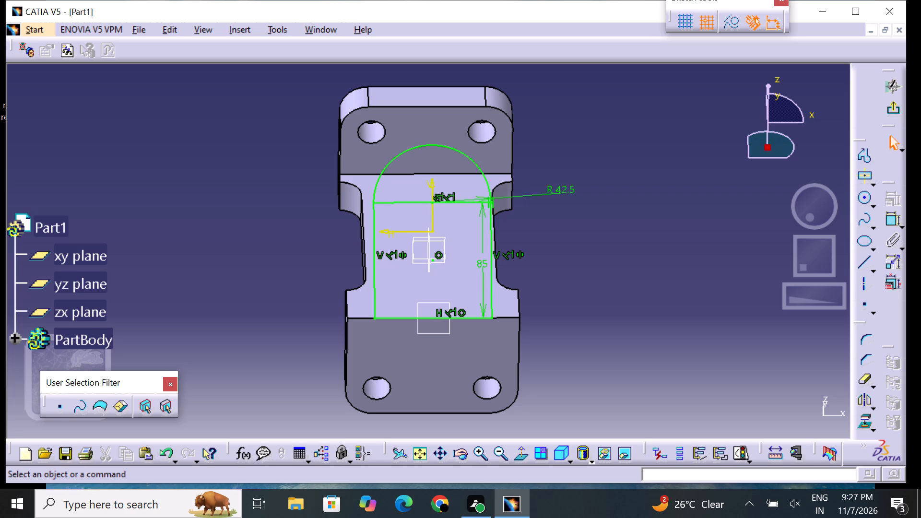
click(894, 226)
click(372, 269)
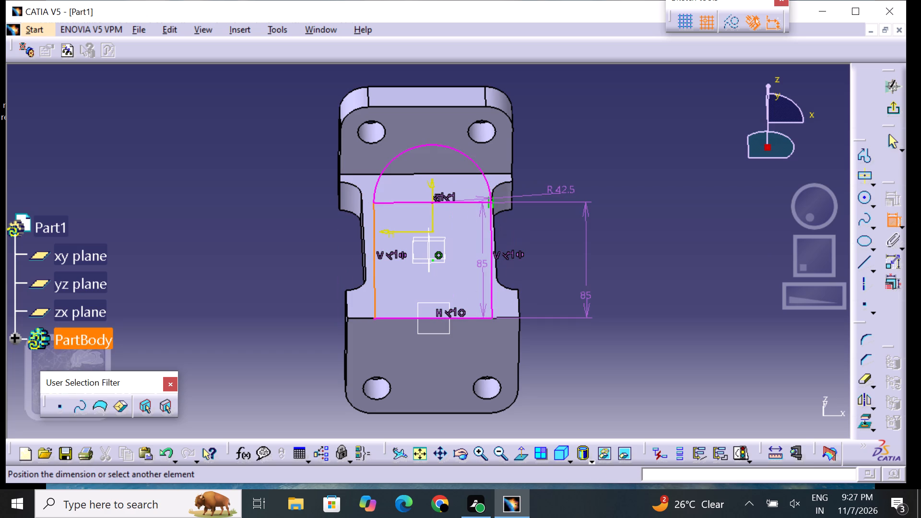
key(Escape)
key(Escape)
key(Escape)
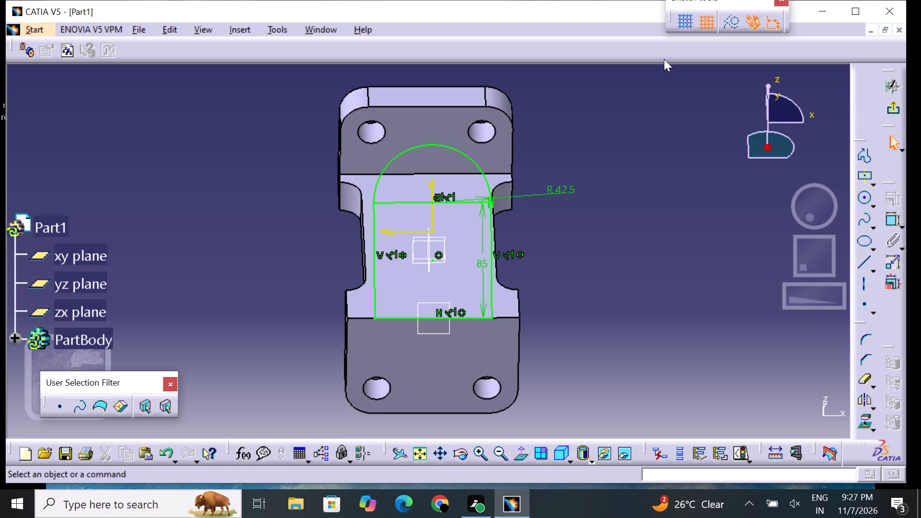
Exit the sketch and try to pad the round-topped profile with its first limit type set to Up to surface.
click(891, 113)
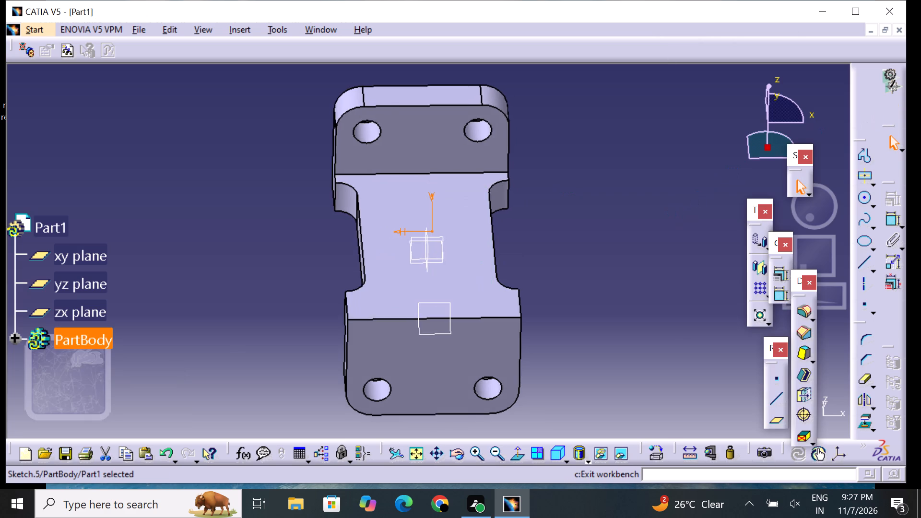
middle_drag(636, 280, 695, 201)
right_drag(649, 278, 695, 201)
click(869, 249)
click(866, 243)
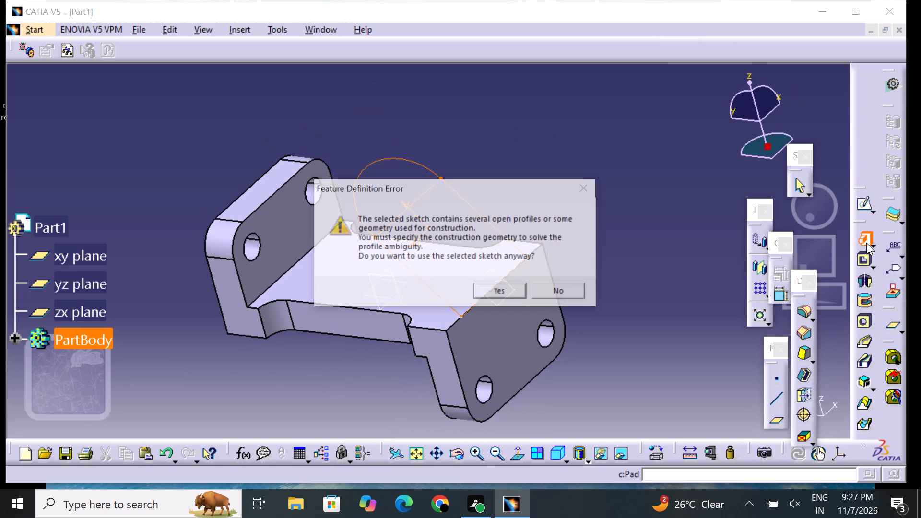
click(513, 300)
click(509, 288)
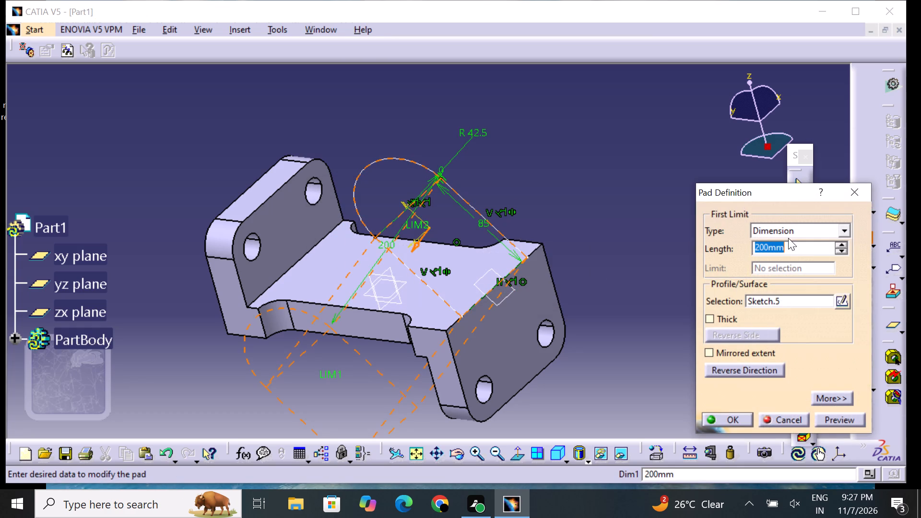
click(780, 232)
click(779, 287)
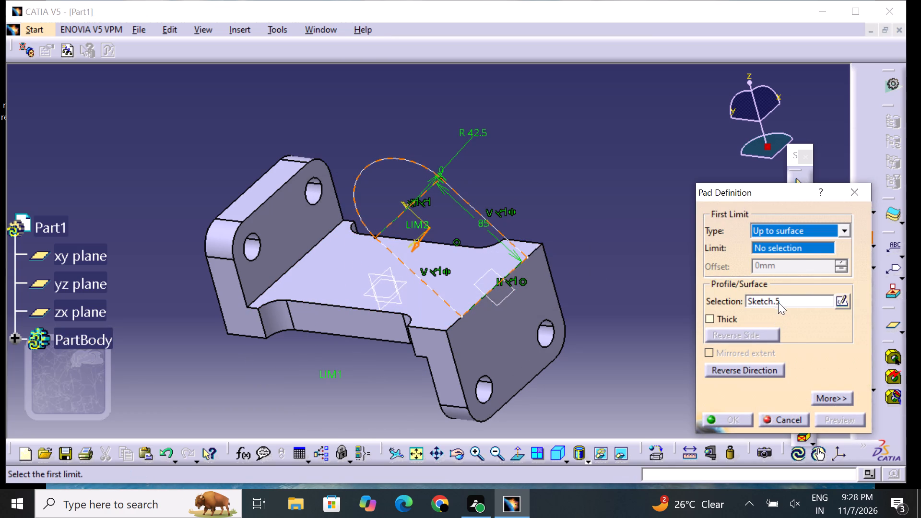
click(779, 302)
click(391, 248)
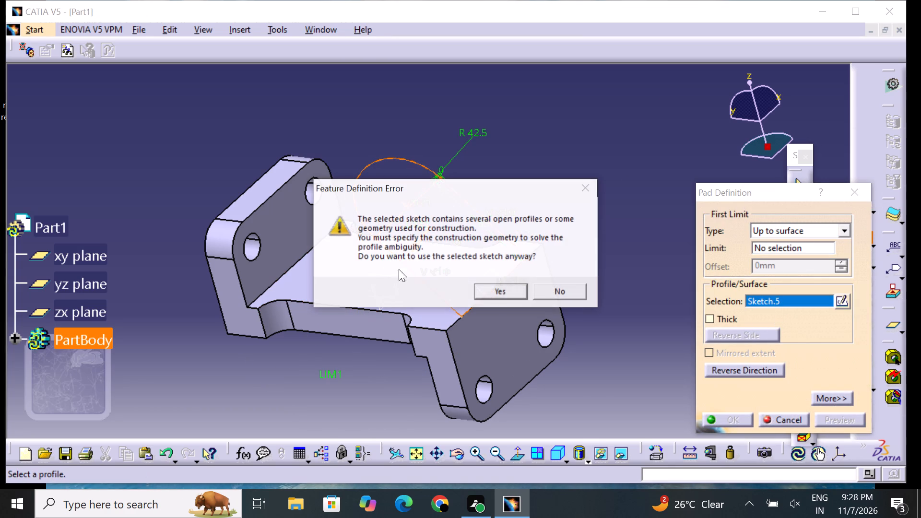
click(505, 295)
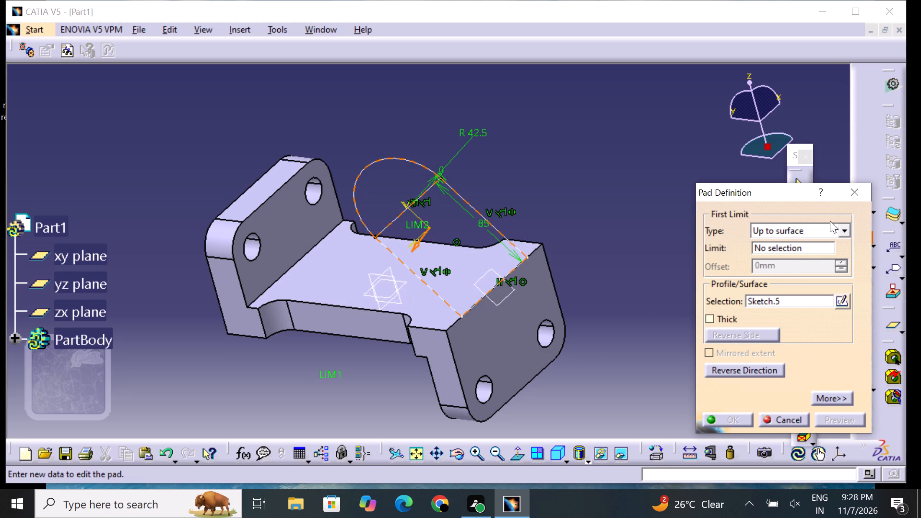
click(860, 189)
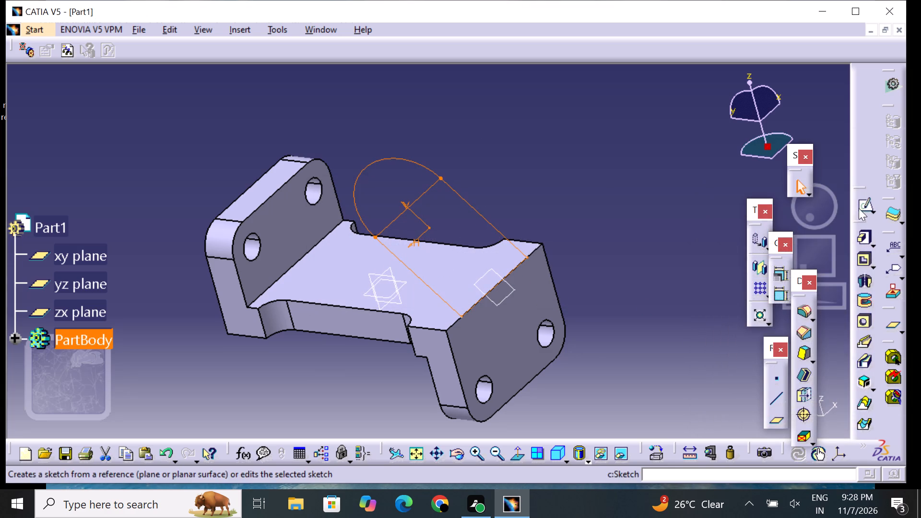
Reopen the round-topped profile sketch and delete all its geometry, including the rectangle, arc and dimensions.
click(861, 204)
middle_click(595, 252)
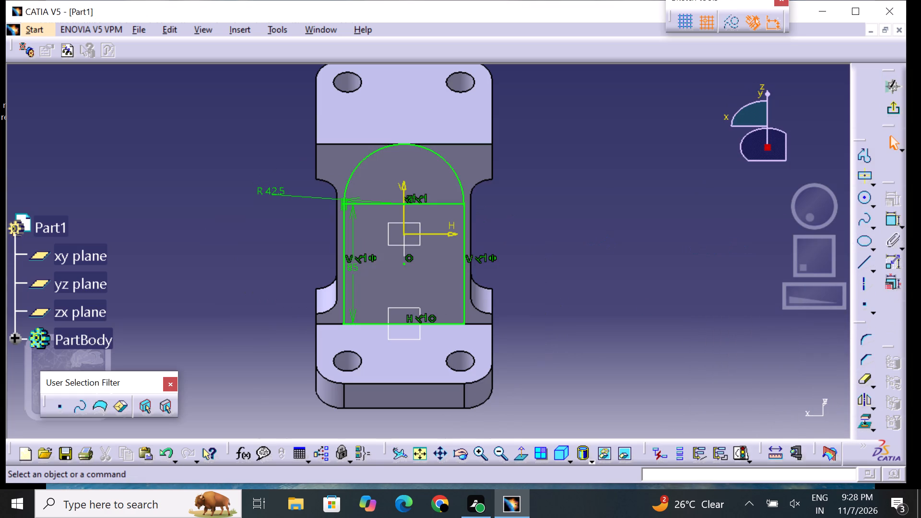
right_click(595, 252)
click(462, 271)
right_click(462, 271)
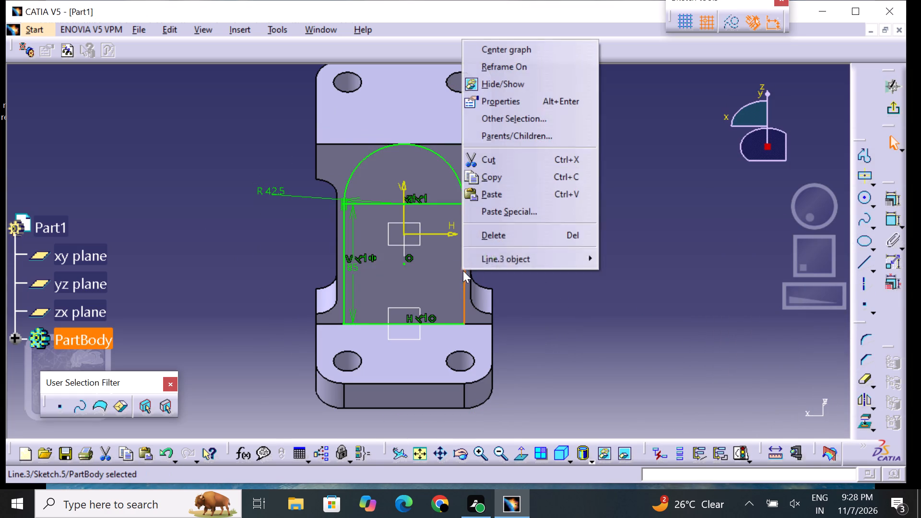
click(503, 241)
drag(271, 150, 530, 333)
right_click(531, 310)
key(Delete)
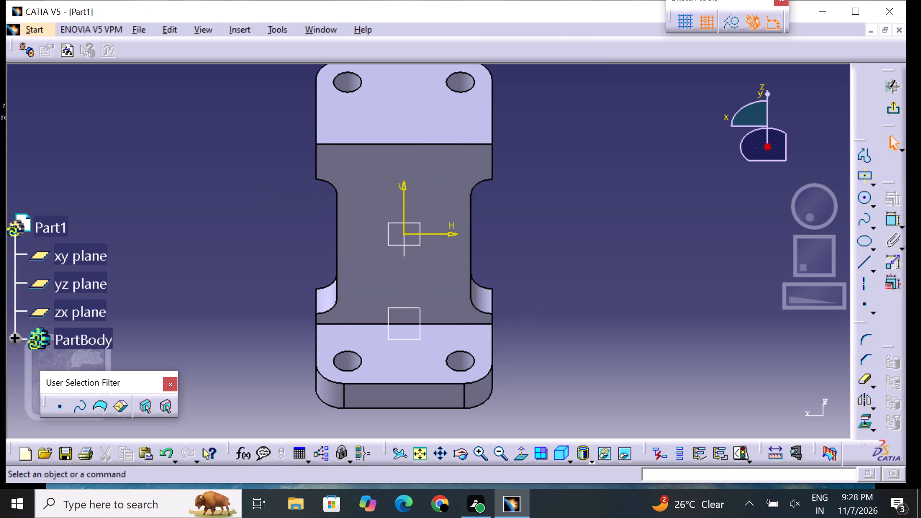
Exit the emptied sketch and start a new sketch on the angled plane at the end block's upper edge.
scroll(570, 318, up, 1)
middle_drag(570, 318, 576, 266)
right_drag(570, 318, 609, 152)
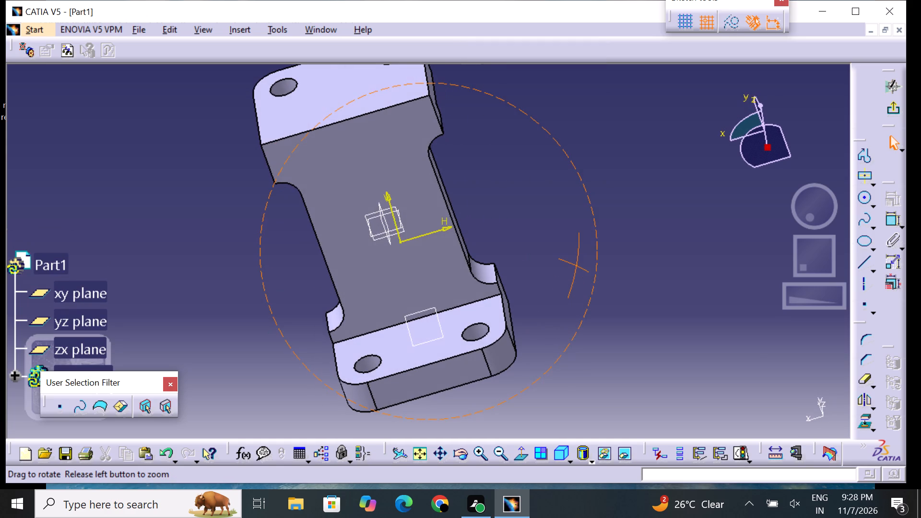
middle_drag(537, 316, 414, 84)
right_drag(537, 316, 414, 84)
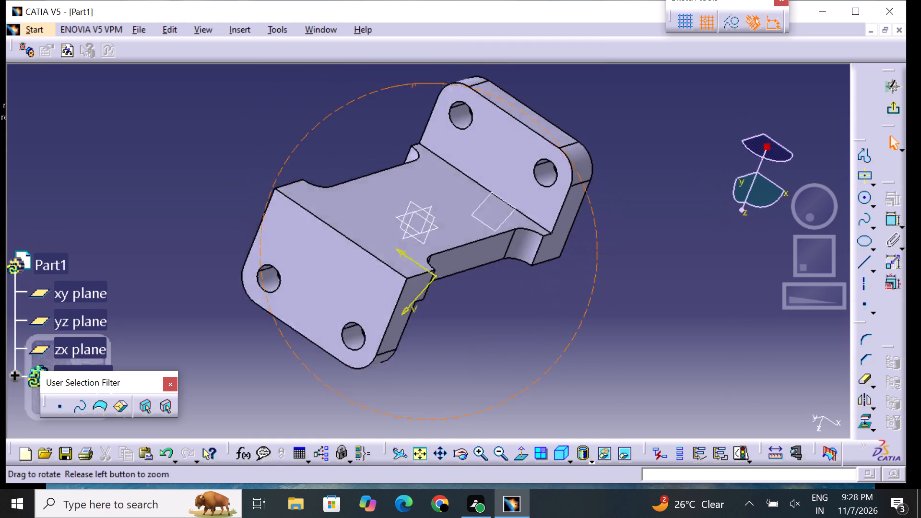
middle_drag(414, 84, 401, 109)
right_drag(414, 84, 401, 109)
middle_drag(550, 394, 432, 351)
right_drag(550, 394, 432, 351)
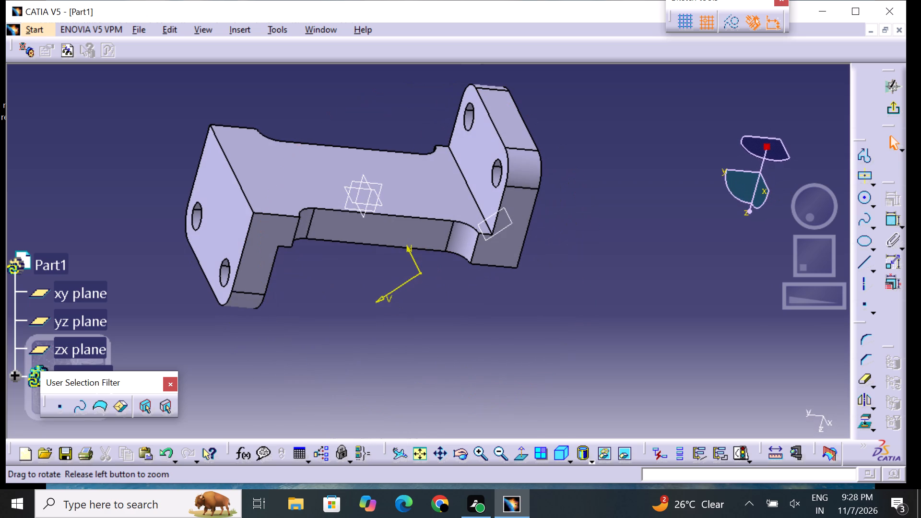
click(894, 111)
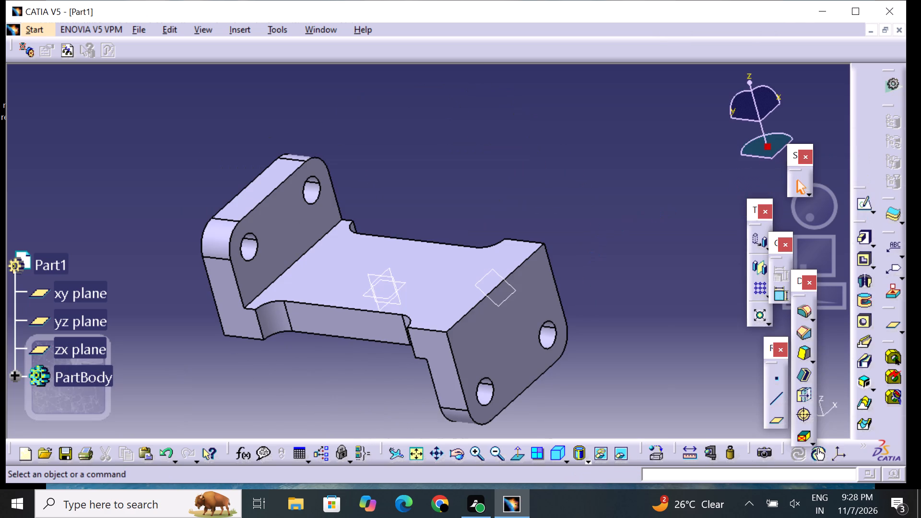
middle_drag(585, 255, 602, 246)
right_click(598, 247)
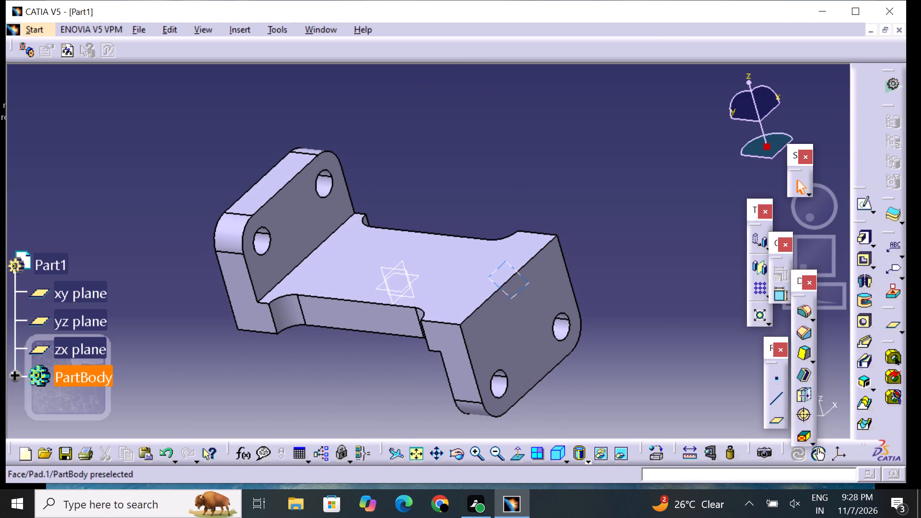
click(513, 294)
click(859, 206)
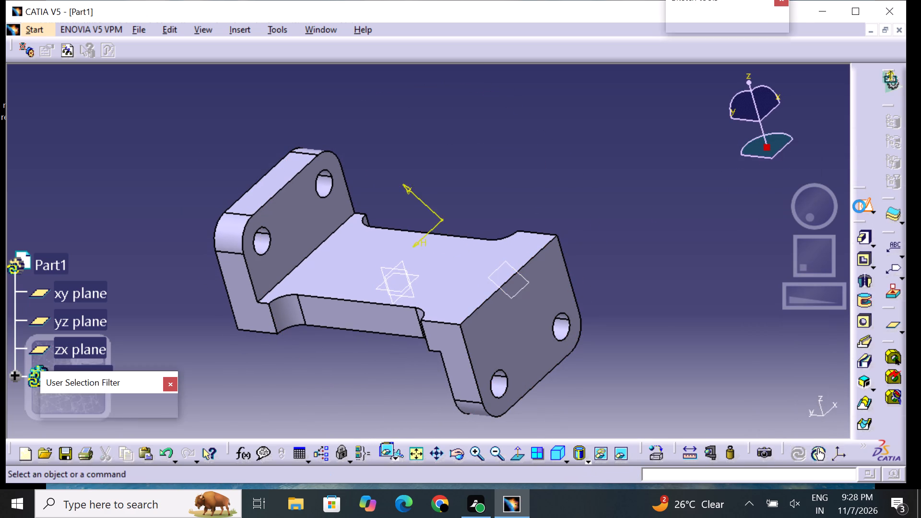
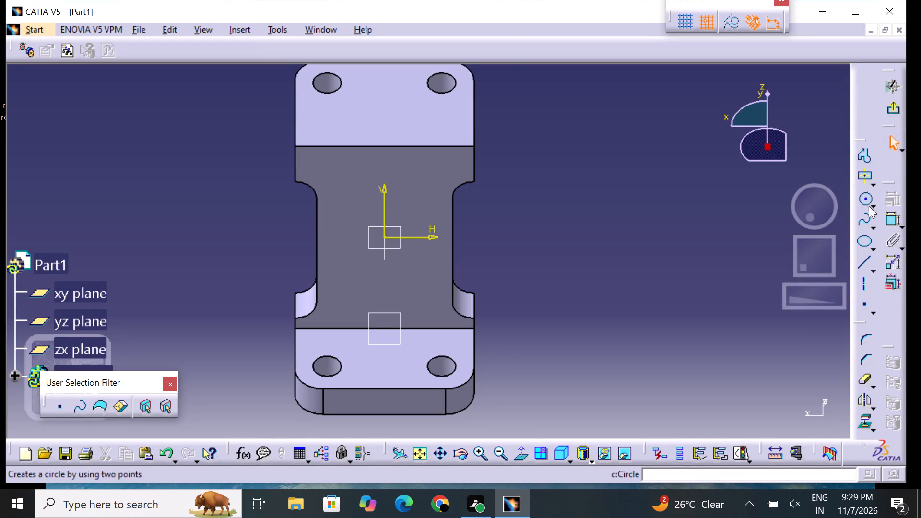
Sketch a tall centred rectangle on the vertical axis, centred near the lower end block's upper edge.
click(864, 172)
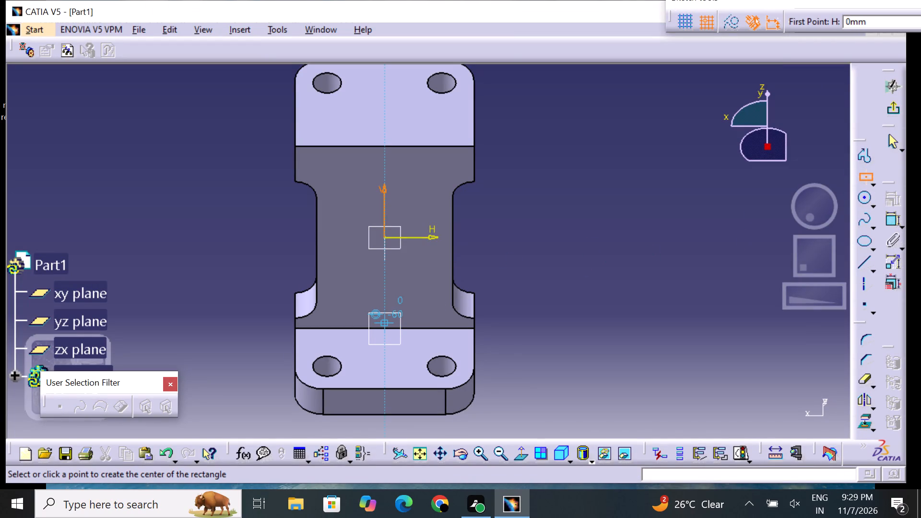
drag(386, 334, 386, 327)
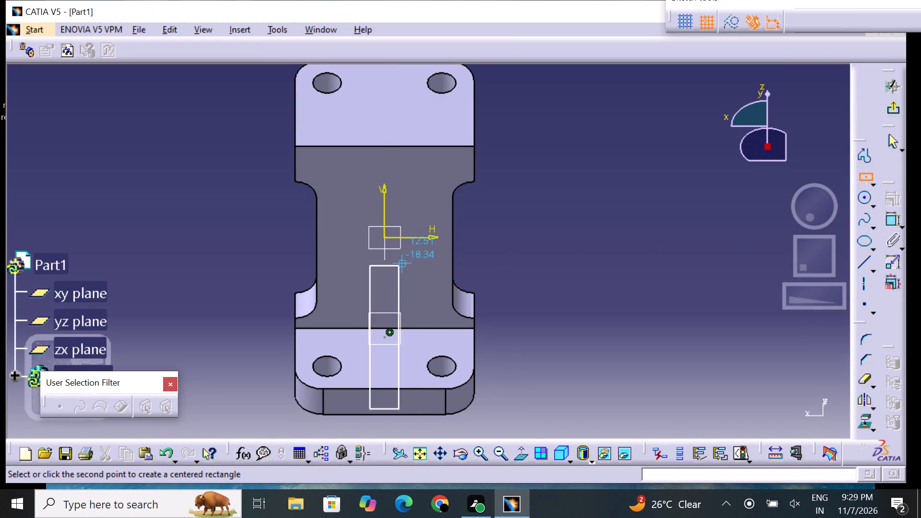
click(408, 229)
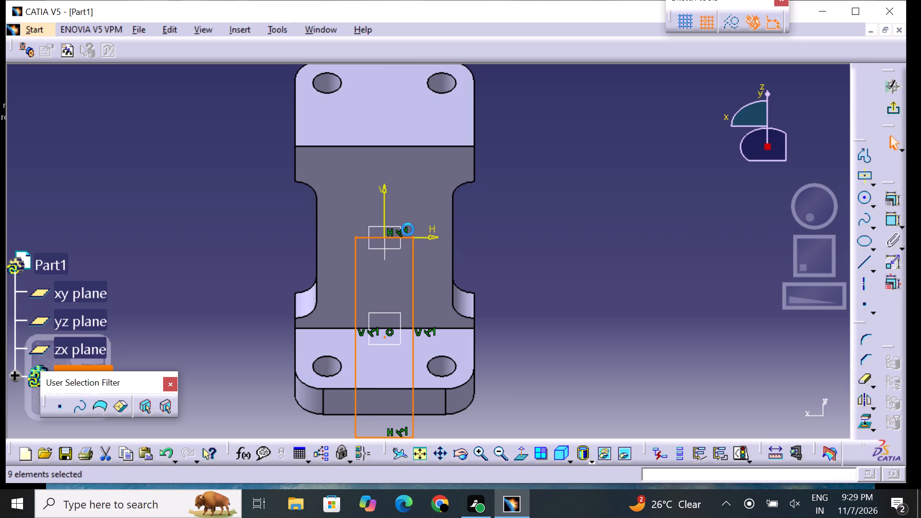
click(550, 280)
Constrain the rectangle's bottom side coincident with the lower end block's upper edge.
drag(890, 216, 889, 220)
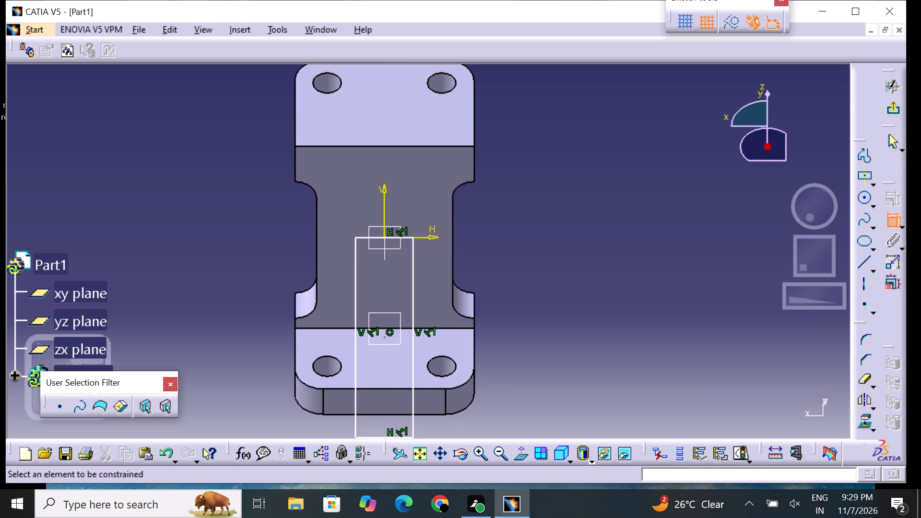
middle_drag(422, 400, 442, 340)
click(417, 377)
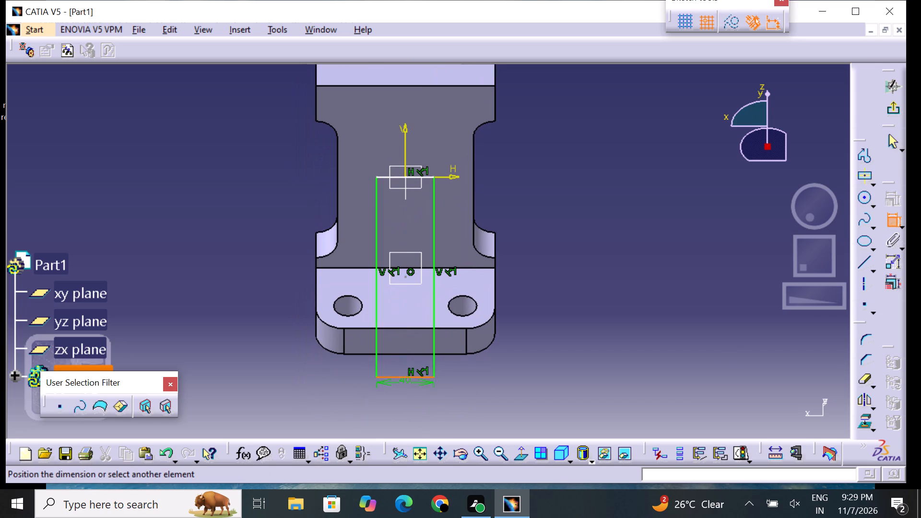
click(430, 267)
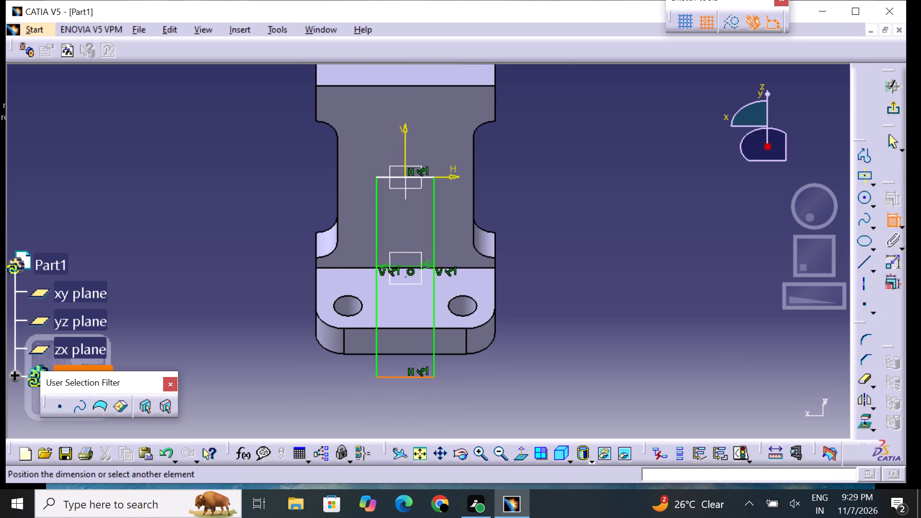
right_click(430, 267)
click(469, 212)
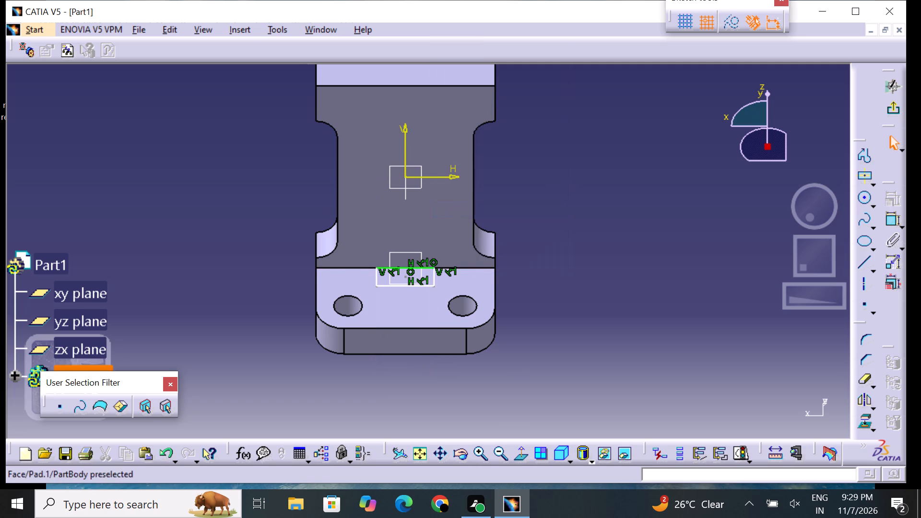
Stretch the rectangle up from the block edge to about 61 mm tall and widen it symmetrically about the vertical axis.
drag(423, 286, 432, 237)
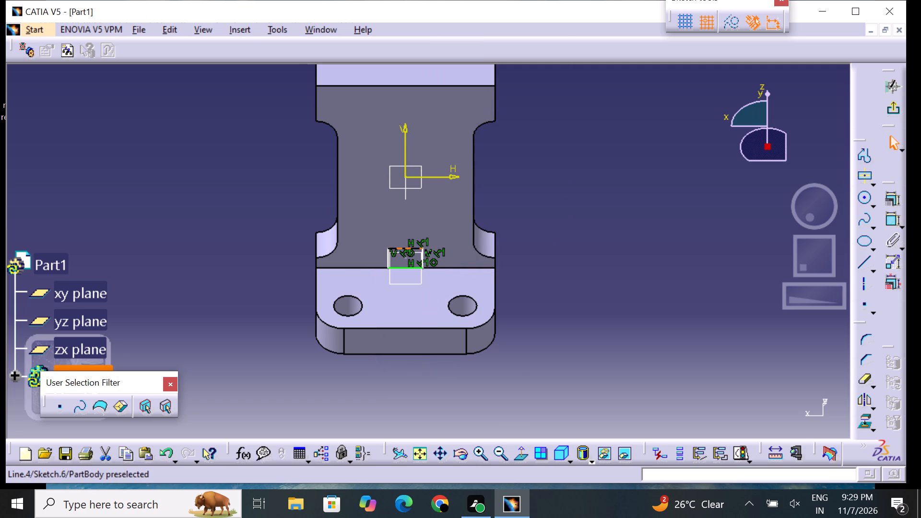
drag(432, 237, 427, 177)
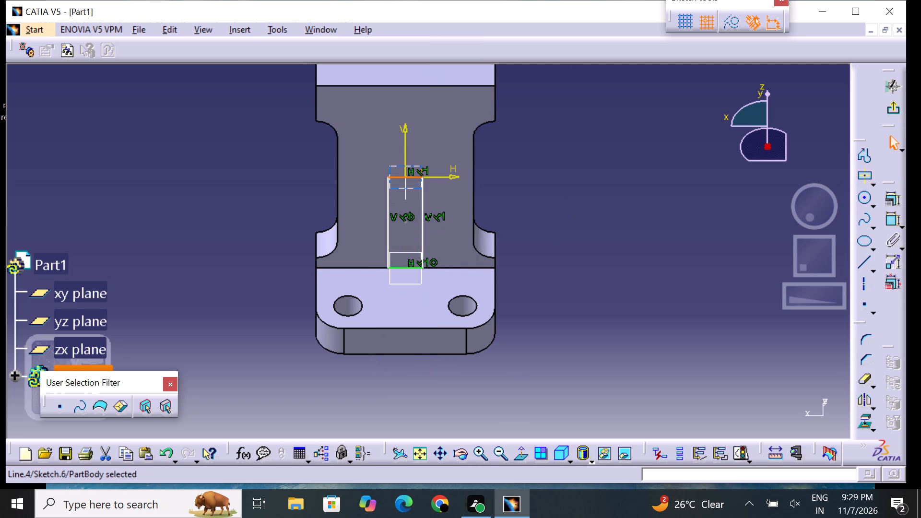
drag(422, 201, 427, 202)
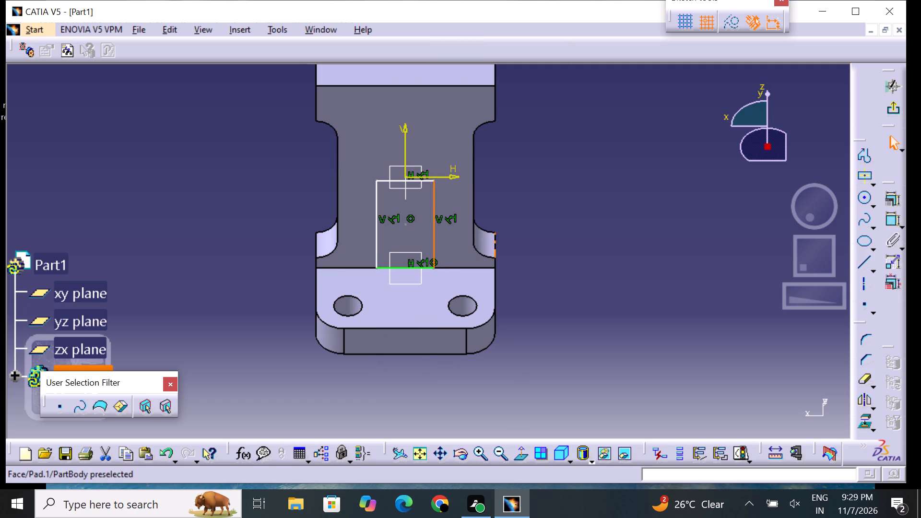
click(560, 224)
Dimension the rectangle's vertical side and set its length to 85 mm.
click(890, 222)
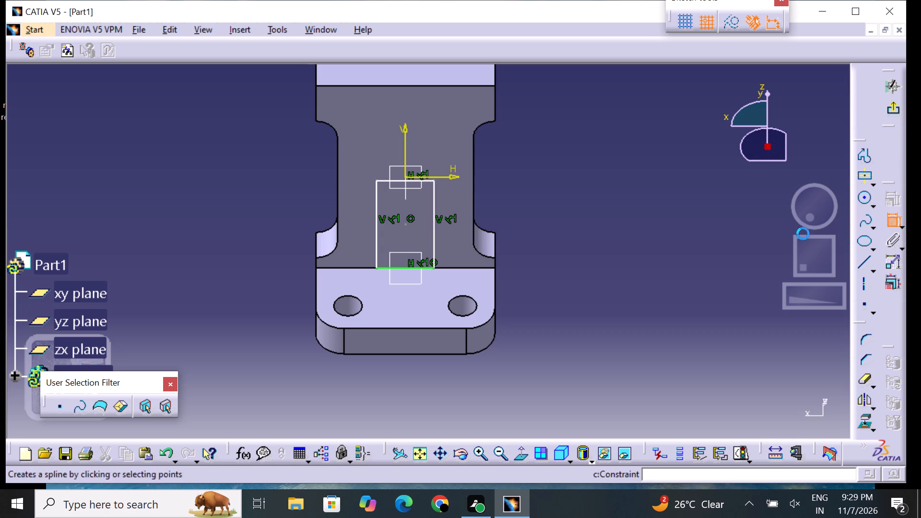
click(434, 235)
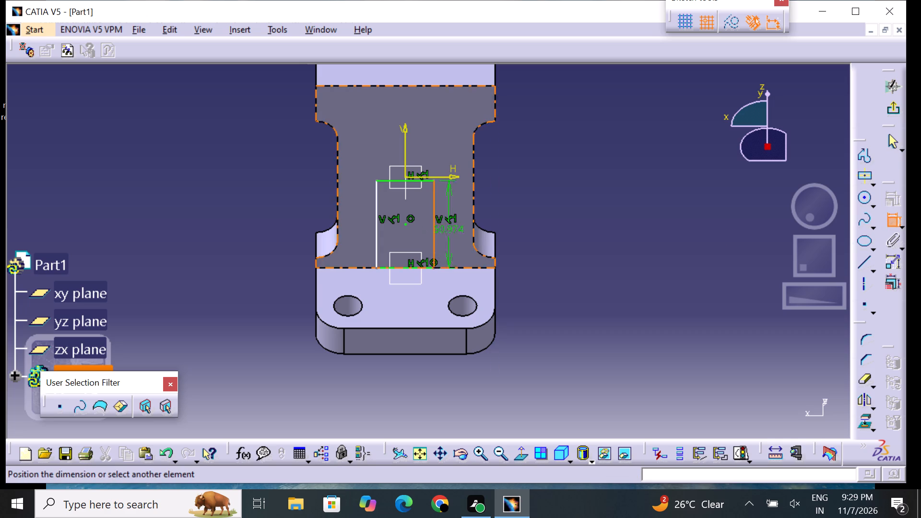
click(522, 235)
double_click(523, 235)
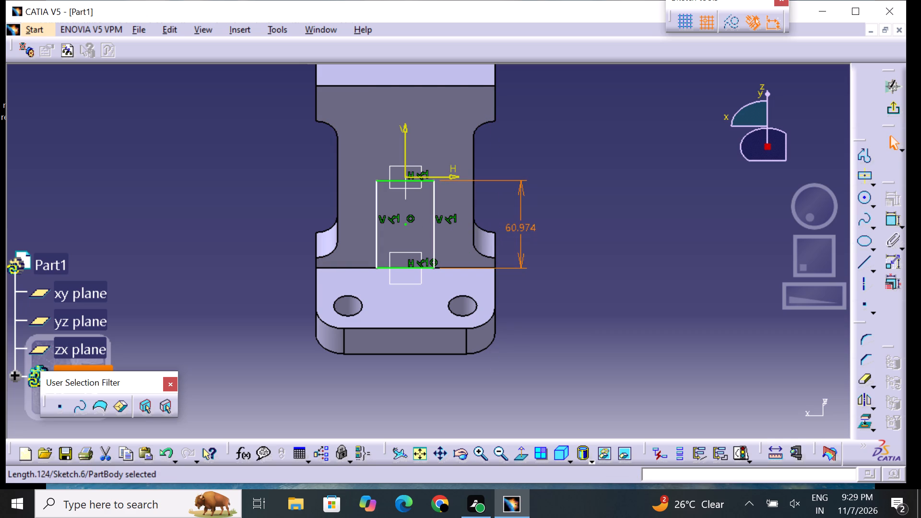
double_click(523, 233)
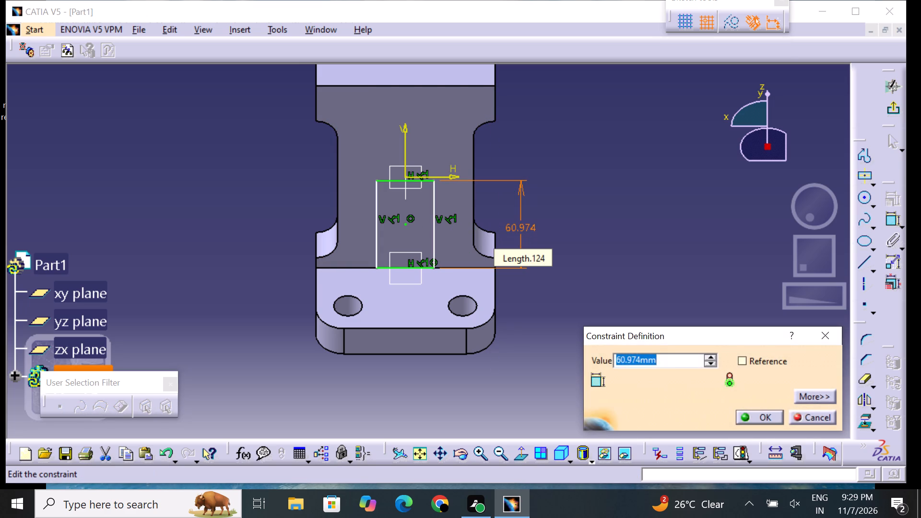
key(BackSpace)
text(85)
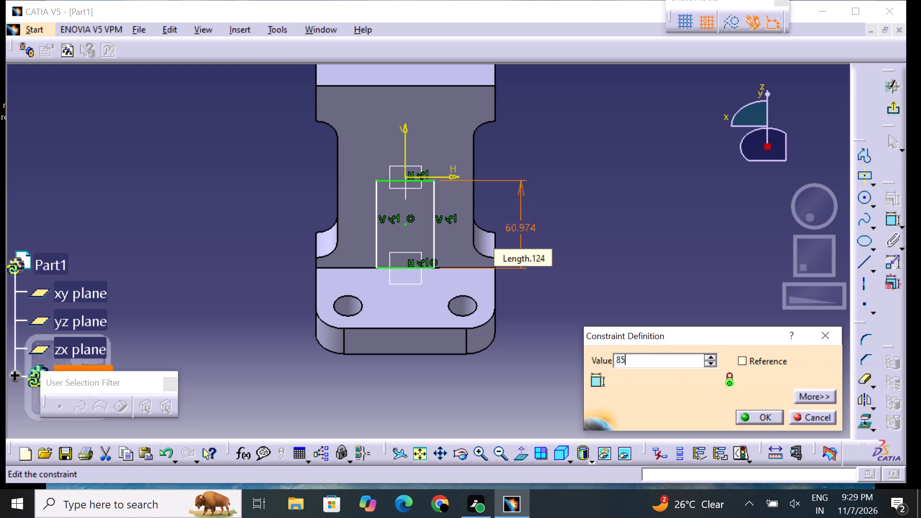
key(Return)
click(563, 231)
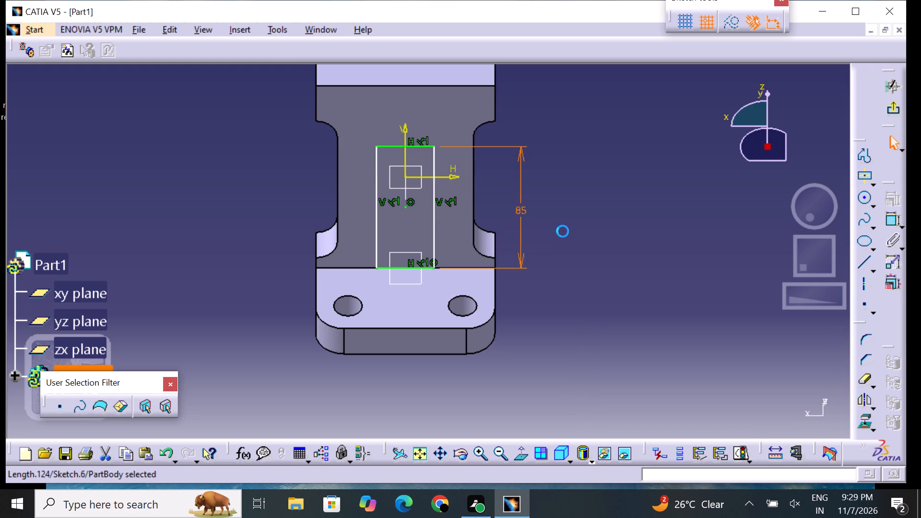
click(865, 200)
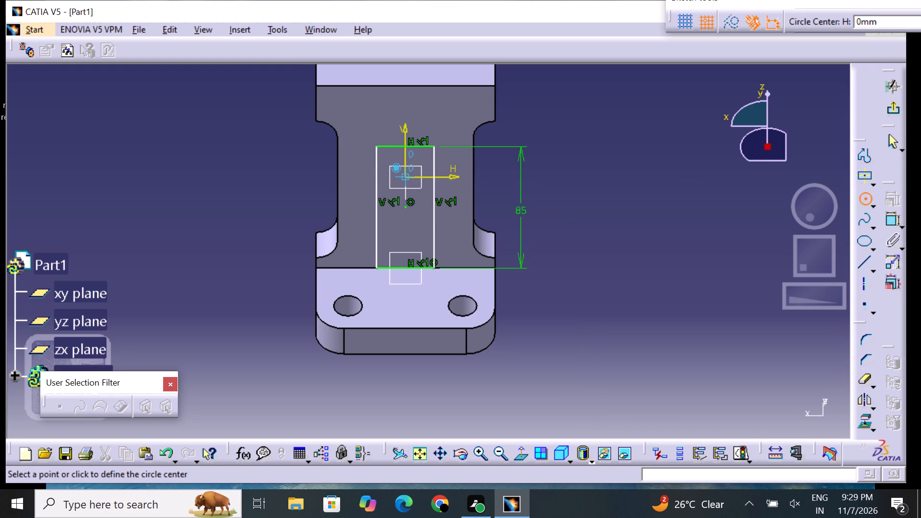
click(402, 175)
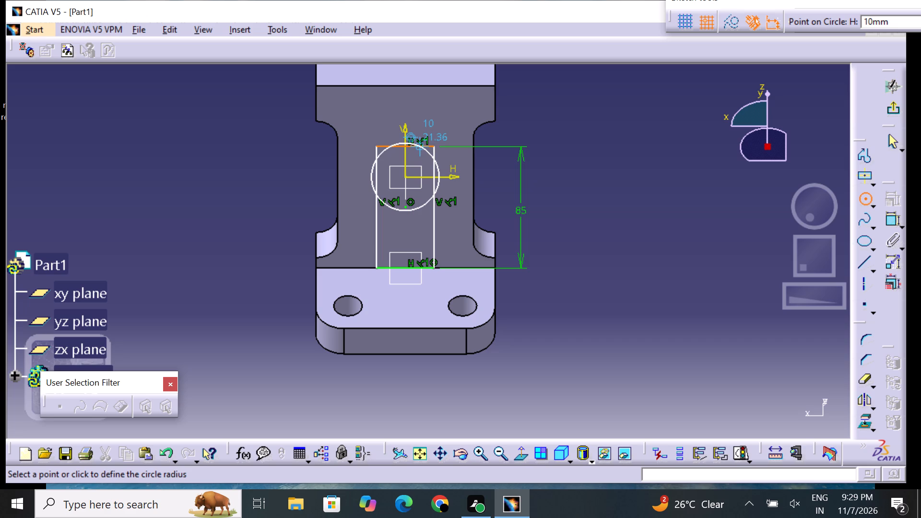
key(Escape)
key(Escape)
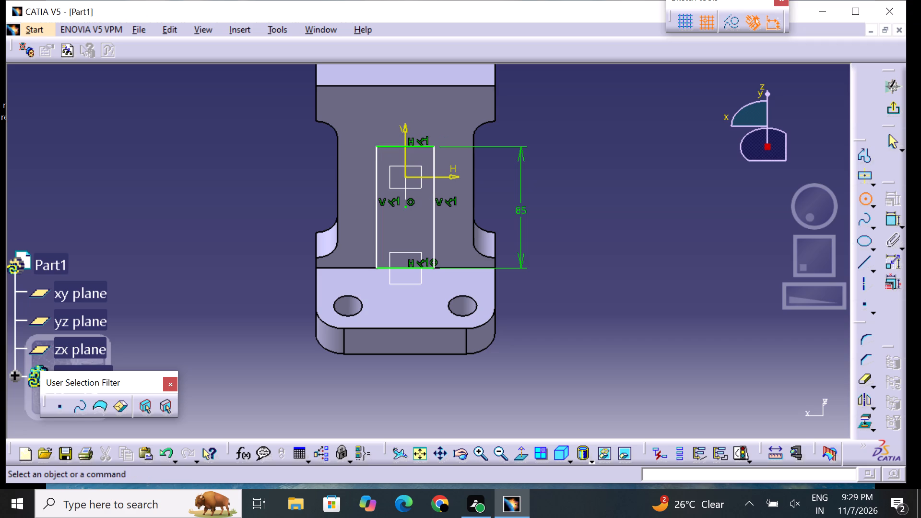
Restart the Circle command for a circle in the rectangle sketch.
click(863, 196)
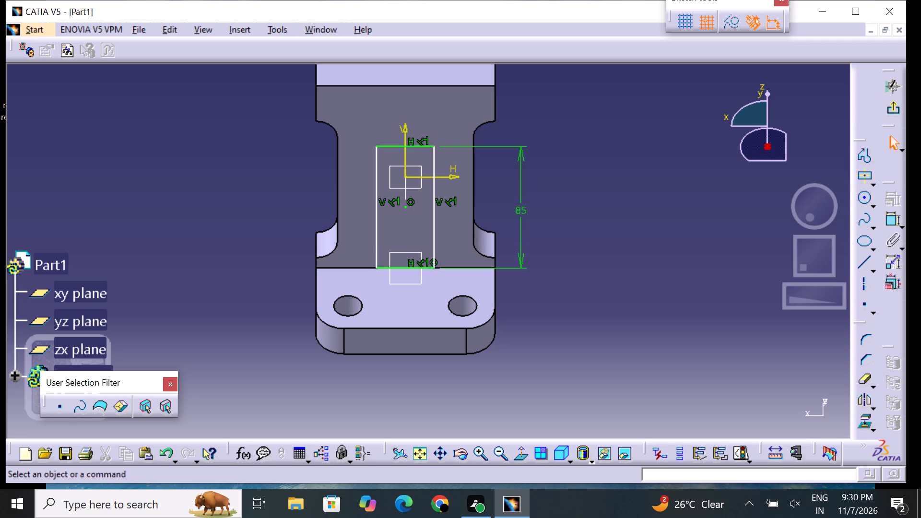
click(862, 201)
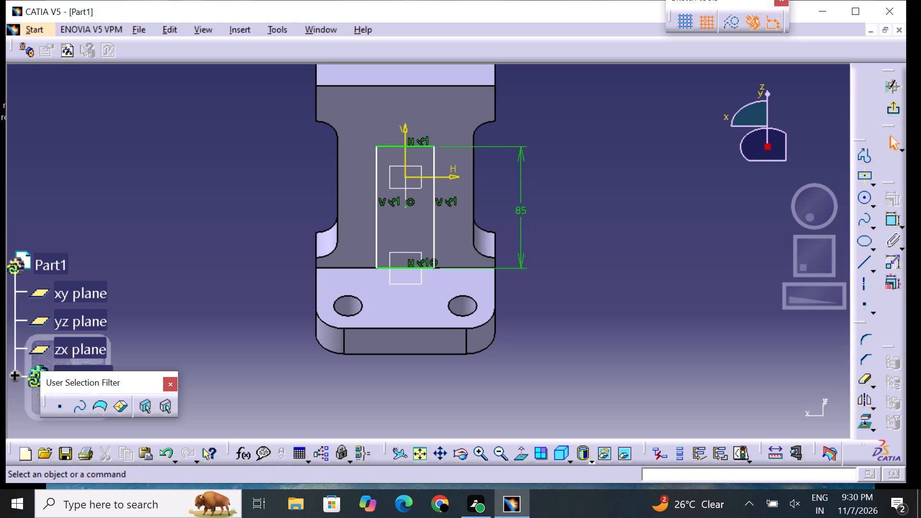
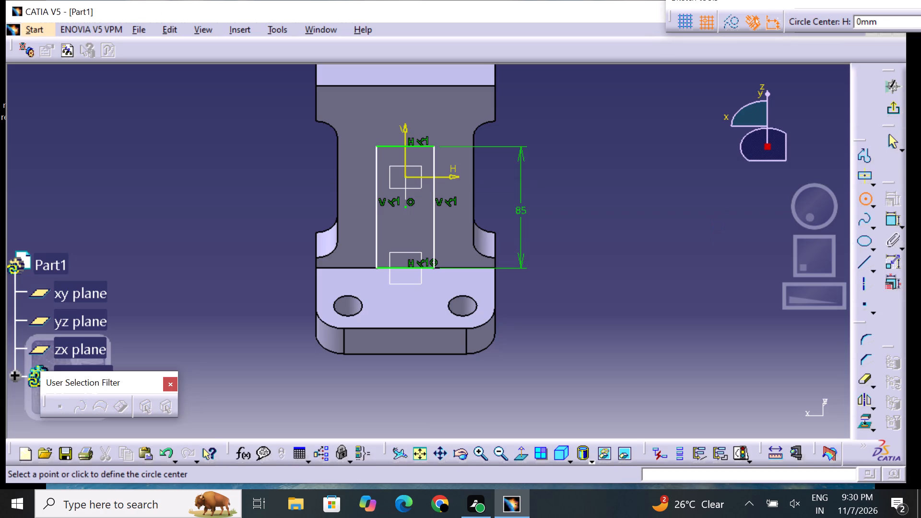
Draw a circle of about 20 mm radius centred on the rectangle's top side, reaching its vertical sides.
middle_drag(603, 184, 613, 223)
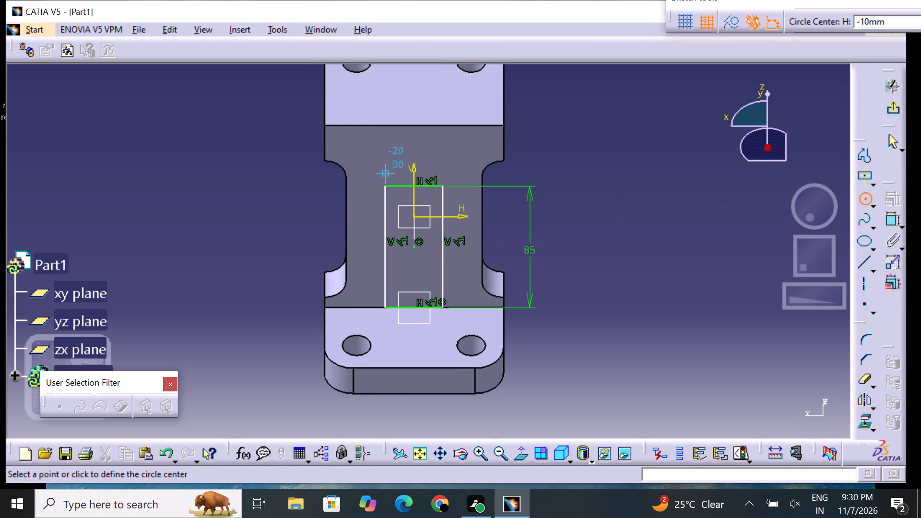
click(415, 188)
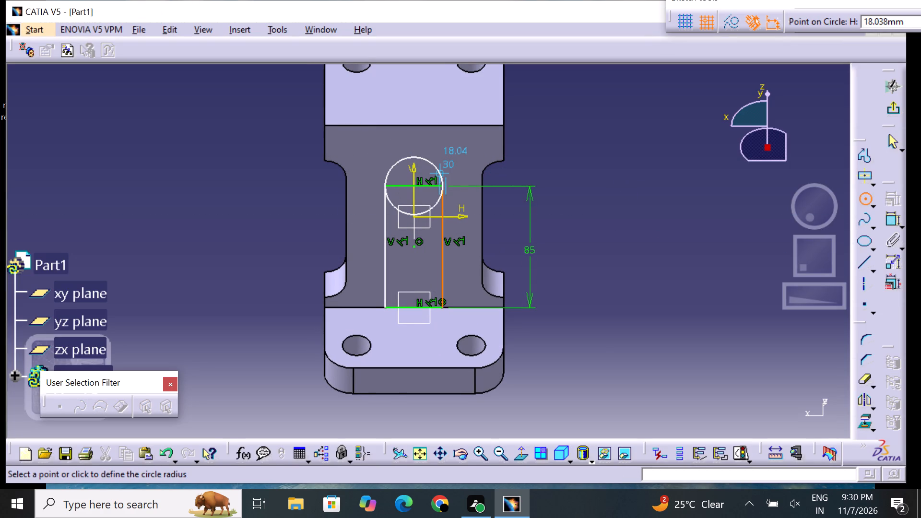
click(435, 176)
click(627, 188)
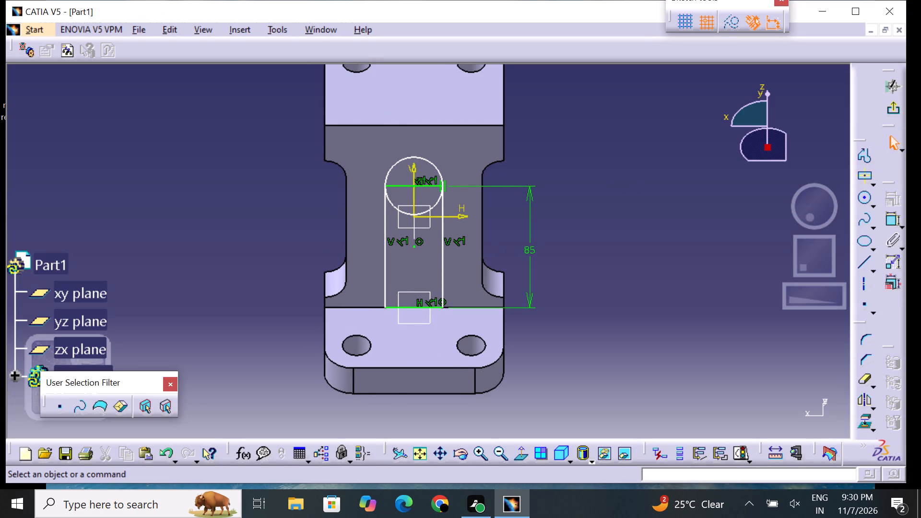
Quick Trim the lower part of the circle inside the rectangle, keeping the upper arc.
click(866, 384)
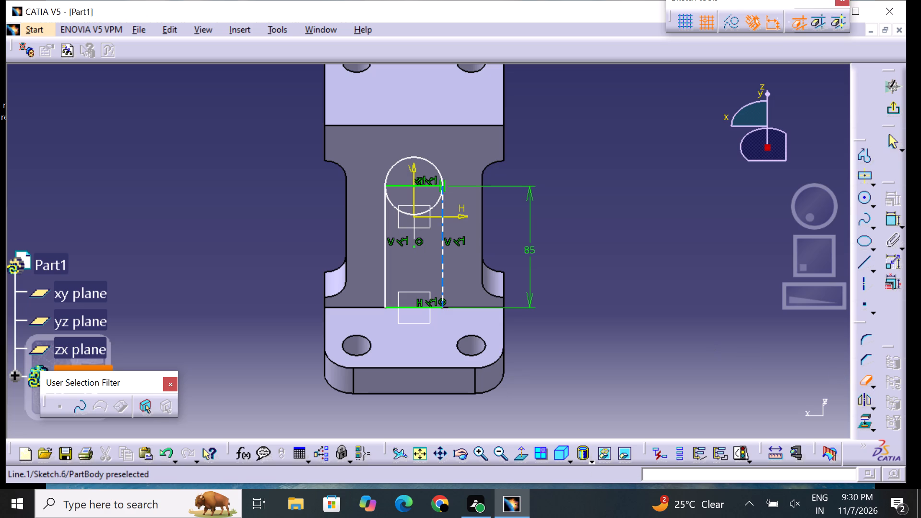
click(434, 205)
click(620, 238)
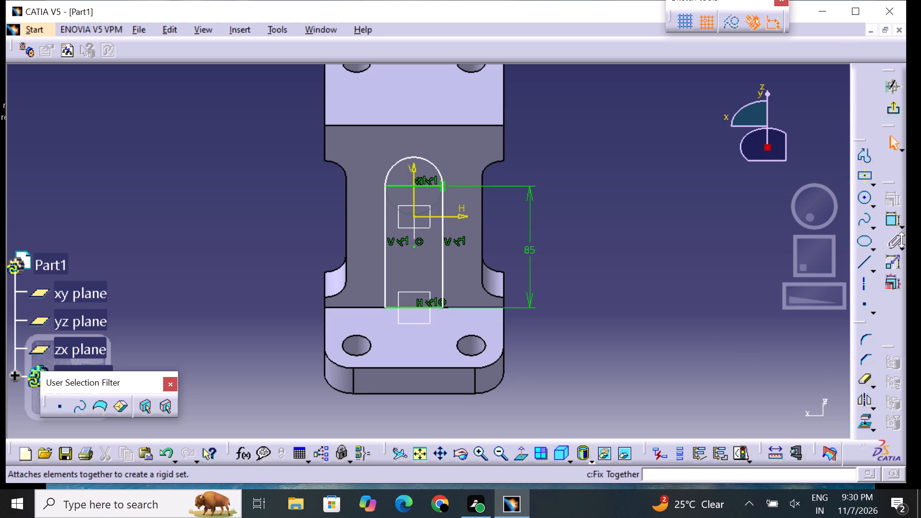
Dimension the top arc's radius and set it to 42.5 mm.
click(890, 224)
click(439, 175)
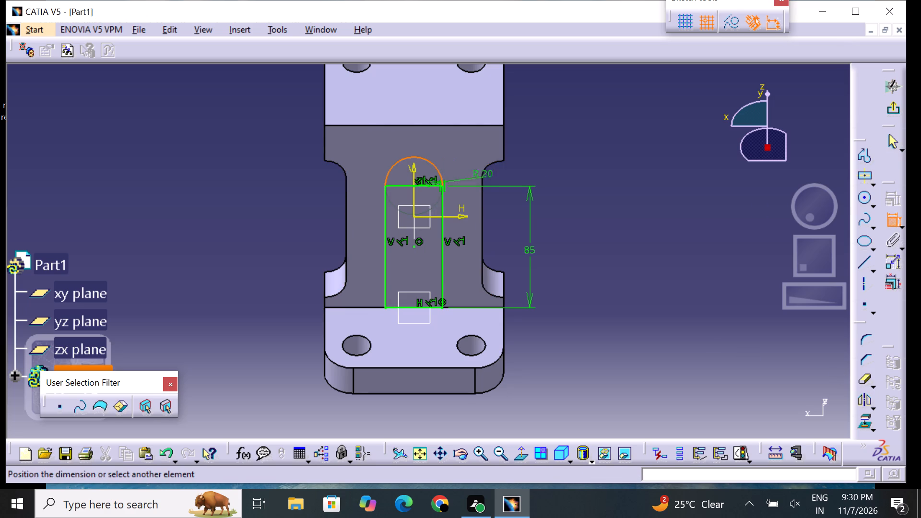
click(526, 173)
click(526, 172)
click(526, 172)
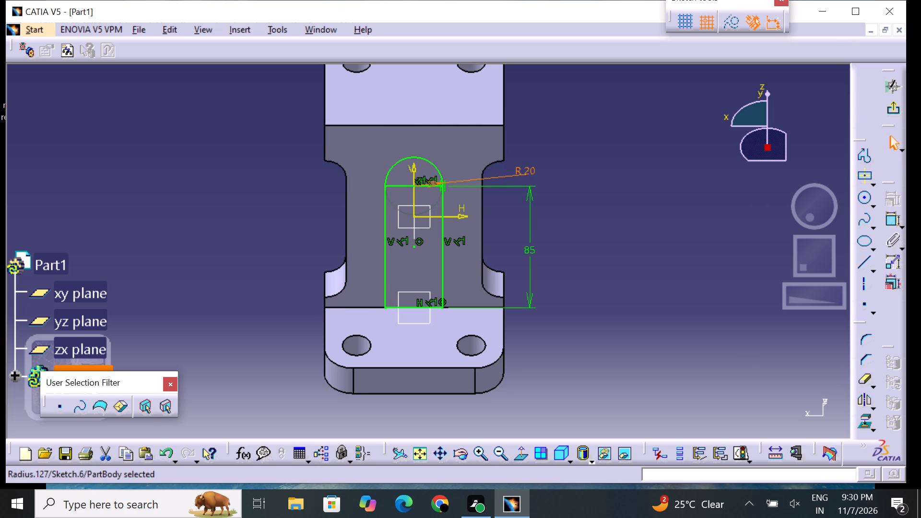
double_click(526, 172)
key(BackSpace)
text(42.)
key(5)
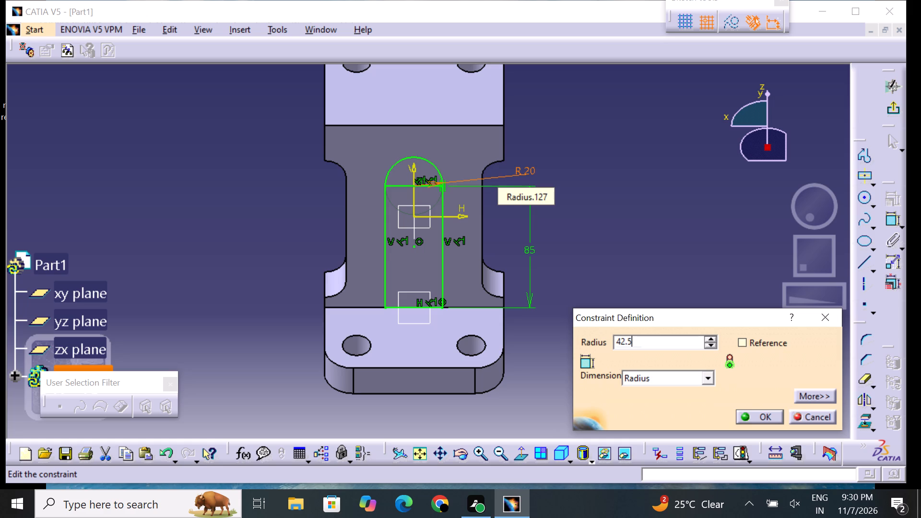
key(Return)
click(624, 173)
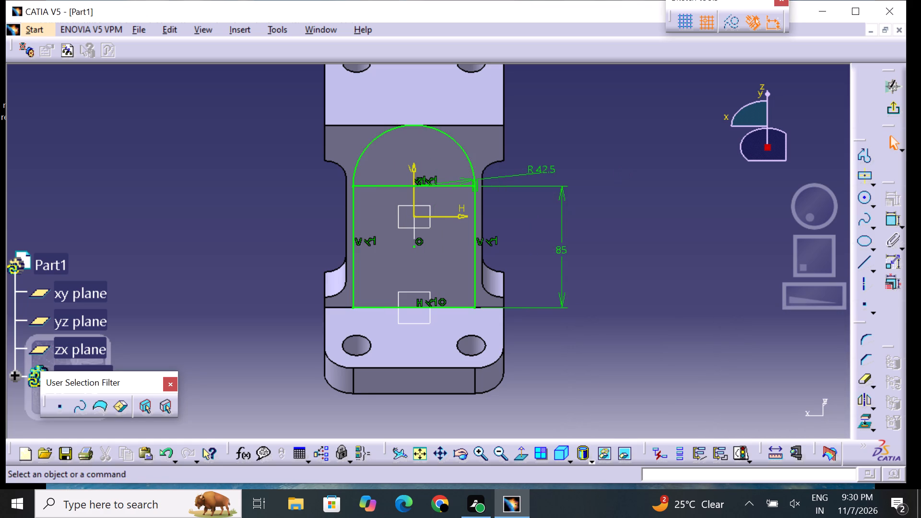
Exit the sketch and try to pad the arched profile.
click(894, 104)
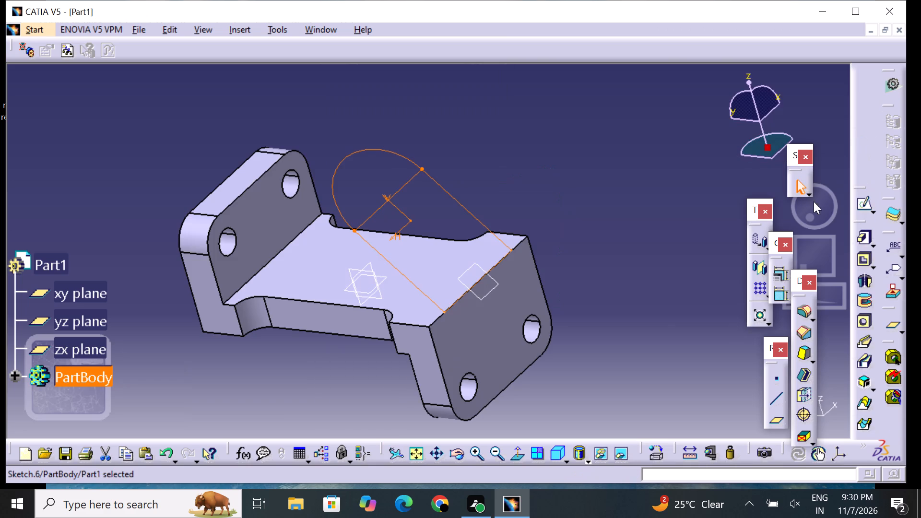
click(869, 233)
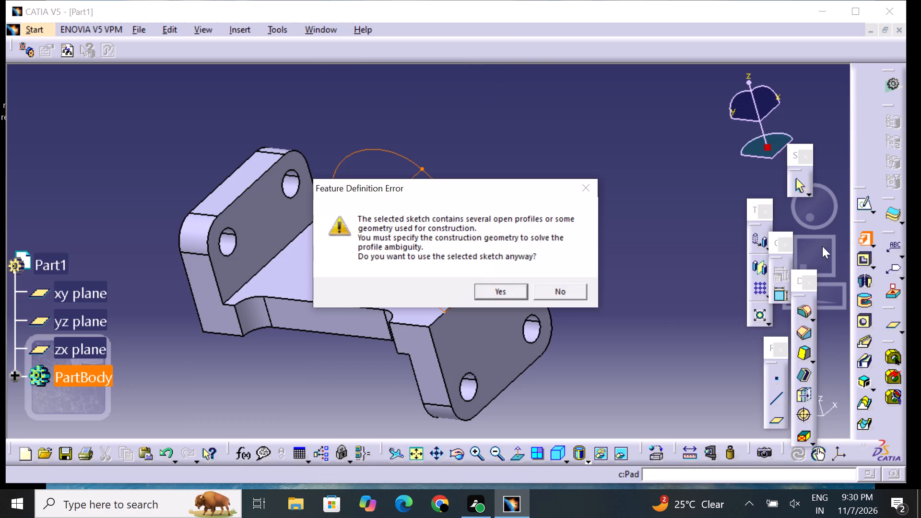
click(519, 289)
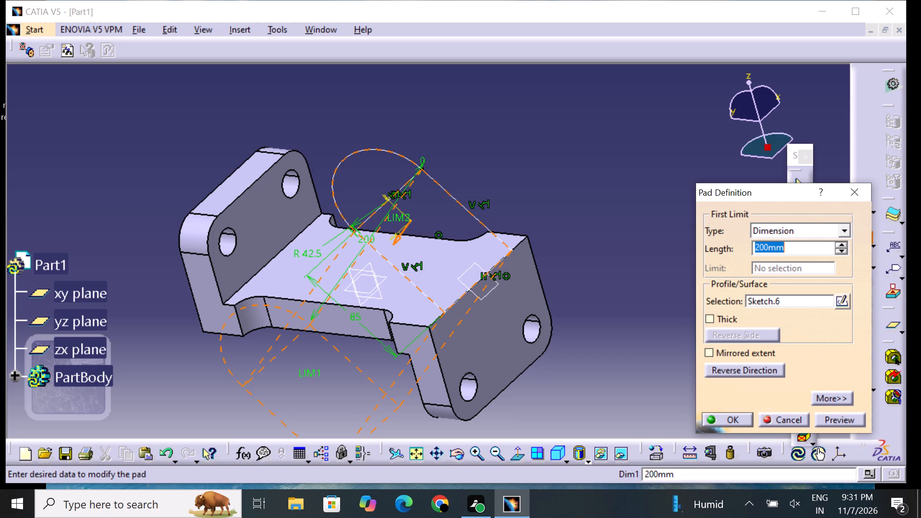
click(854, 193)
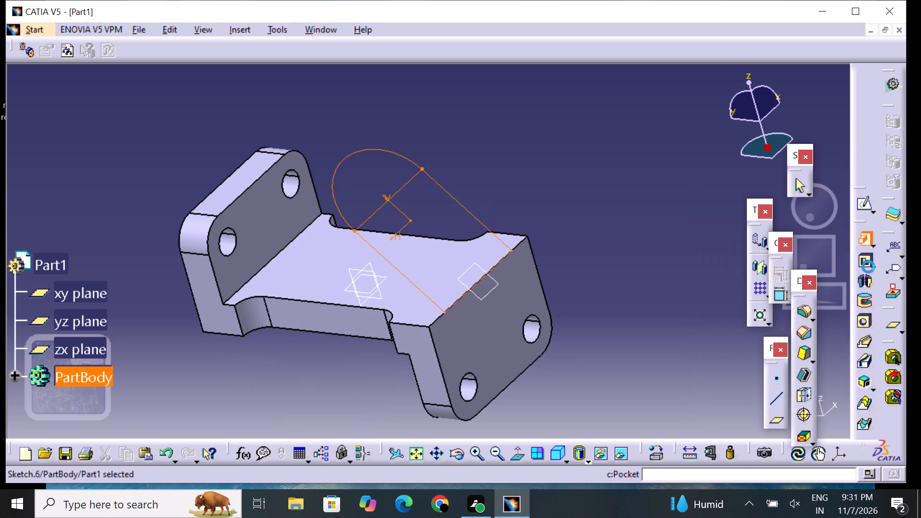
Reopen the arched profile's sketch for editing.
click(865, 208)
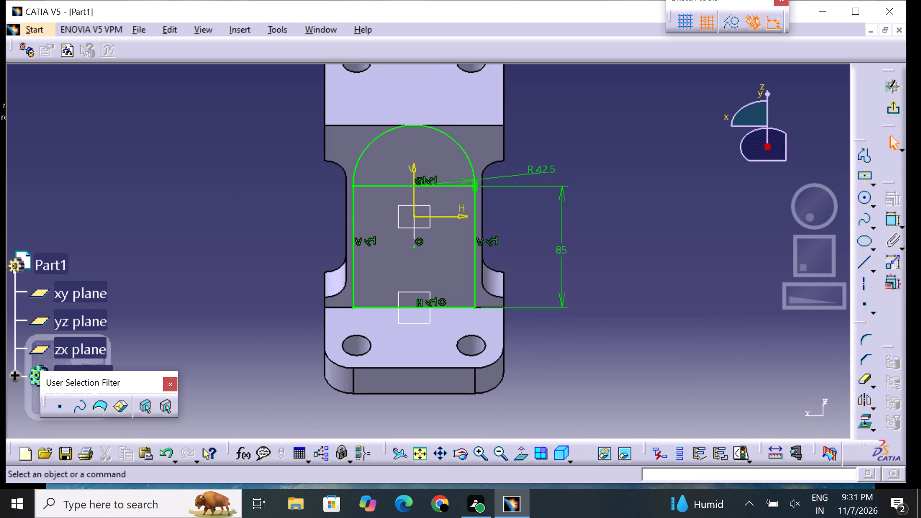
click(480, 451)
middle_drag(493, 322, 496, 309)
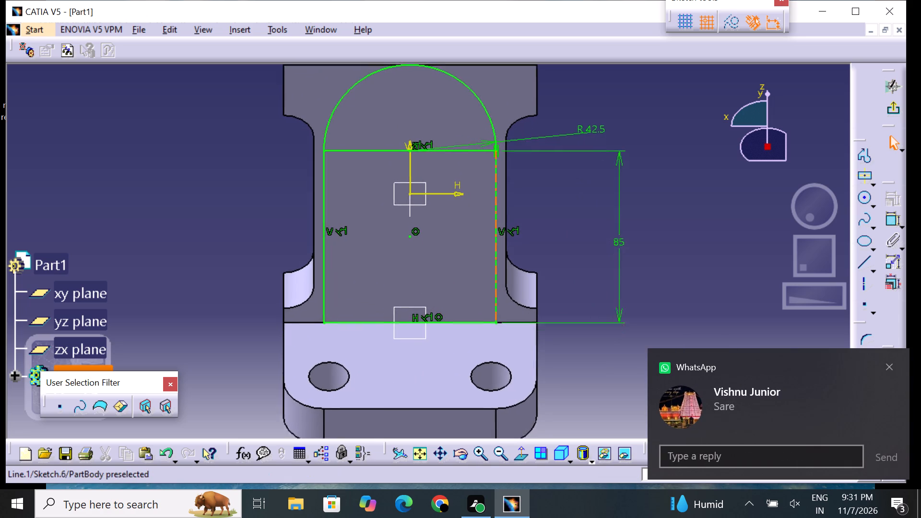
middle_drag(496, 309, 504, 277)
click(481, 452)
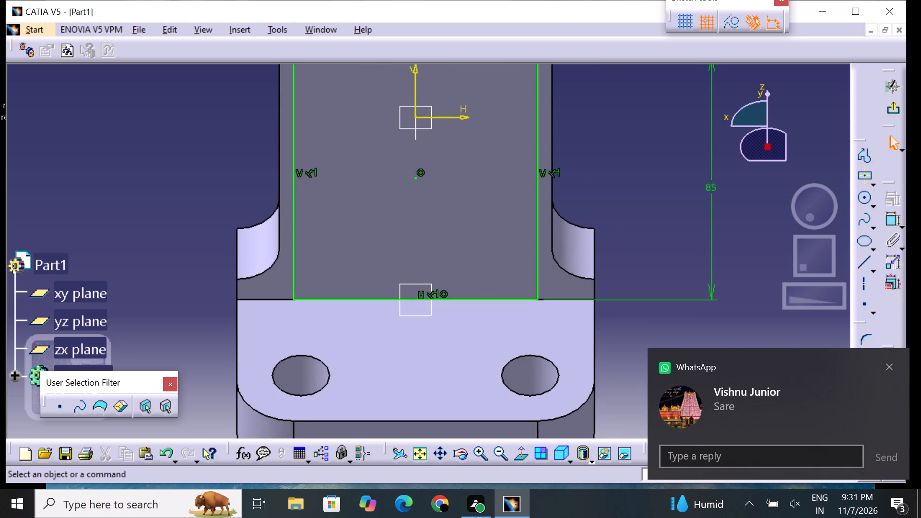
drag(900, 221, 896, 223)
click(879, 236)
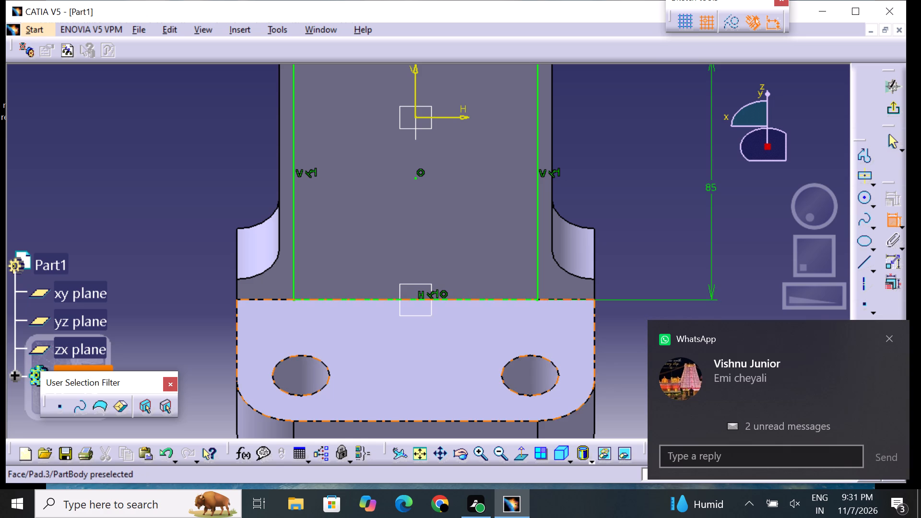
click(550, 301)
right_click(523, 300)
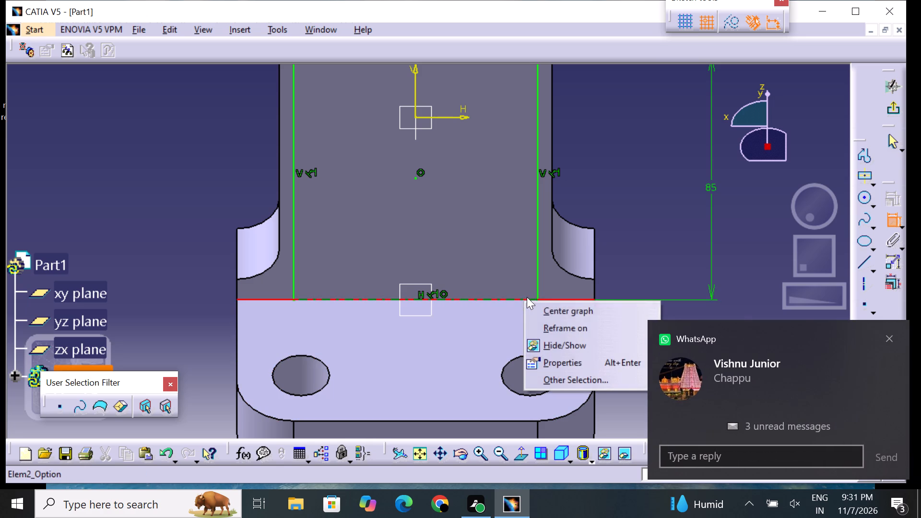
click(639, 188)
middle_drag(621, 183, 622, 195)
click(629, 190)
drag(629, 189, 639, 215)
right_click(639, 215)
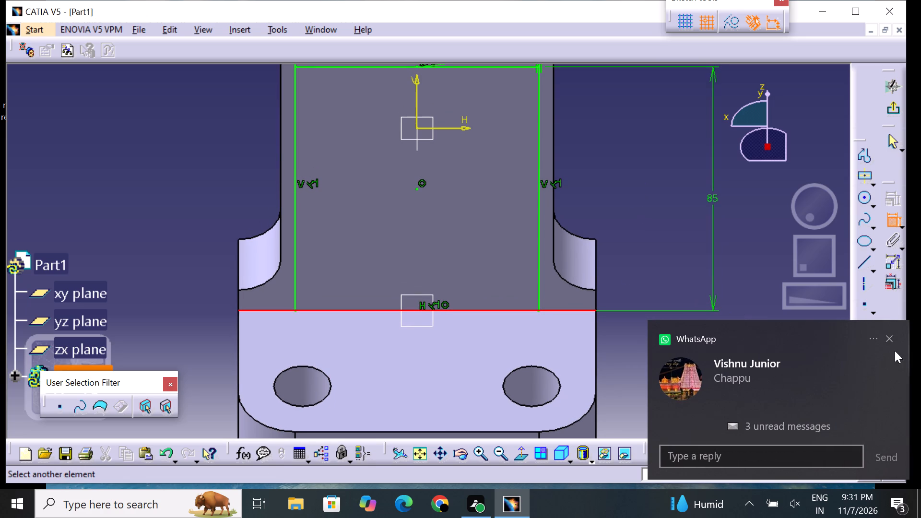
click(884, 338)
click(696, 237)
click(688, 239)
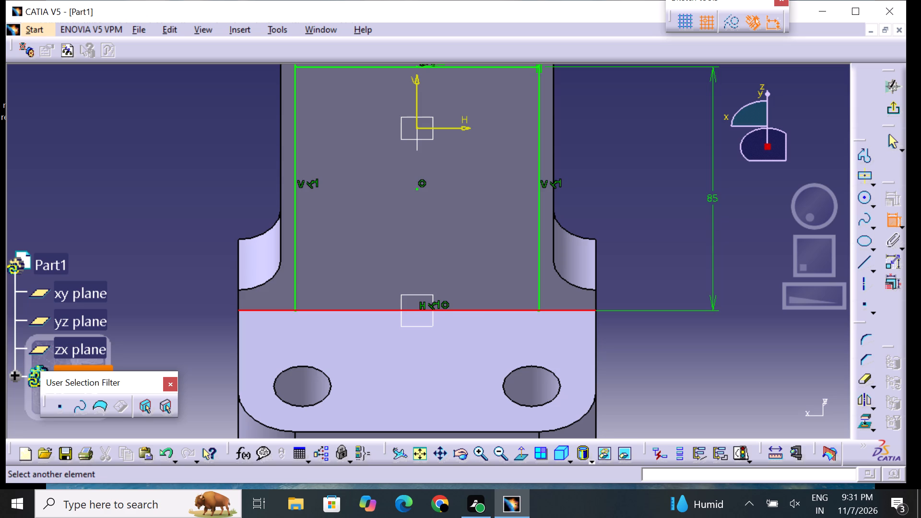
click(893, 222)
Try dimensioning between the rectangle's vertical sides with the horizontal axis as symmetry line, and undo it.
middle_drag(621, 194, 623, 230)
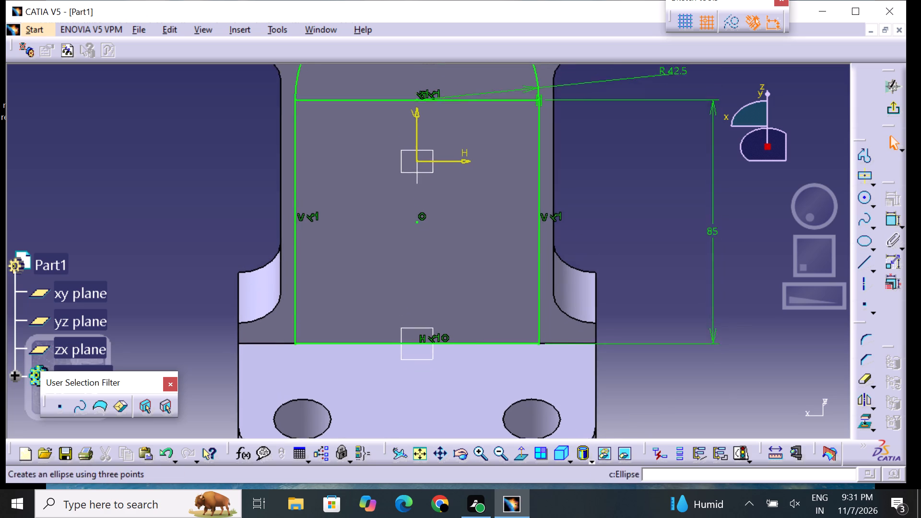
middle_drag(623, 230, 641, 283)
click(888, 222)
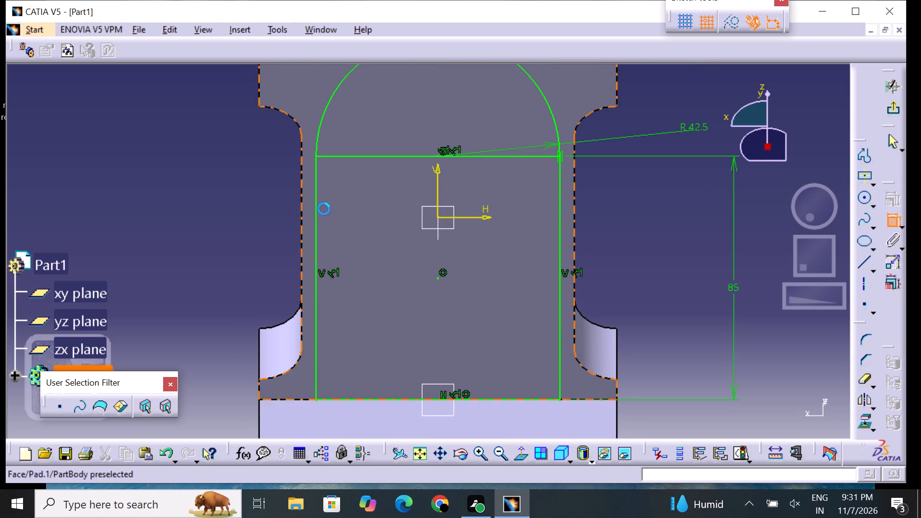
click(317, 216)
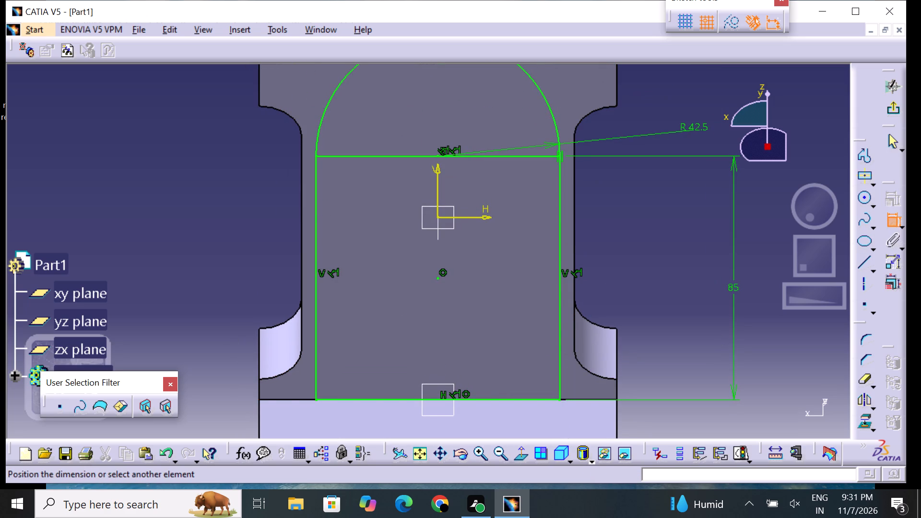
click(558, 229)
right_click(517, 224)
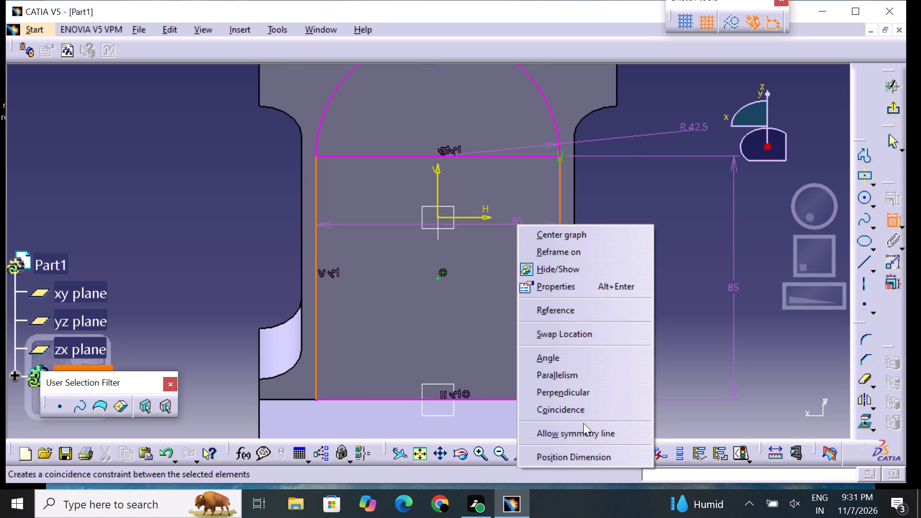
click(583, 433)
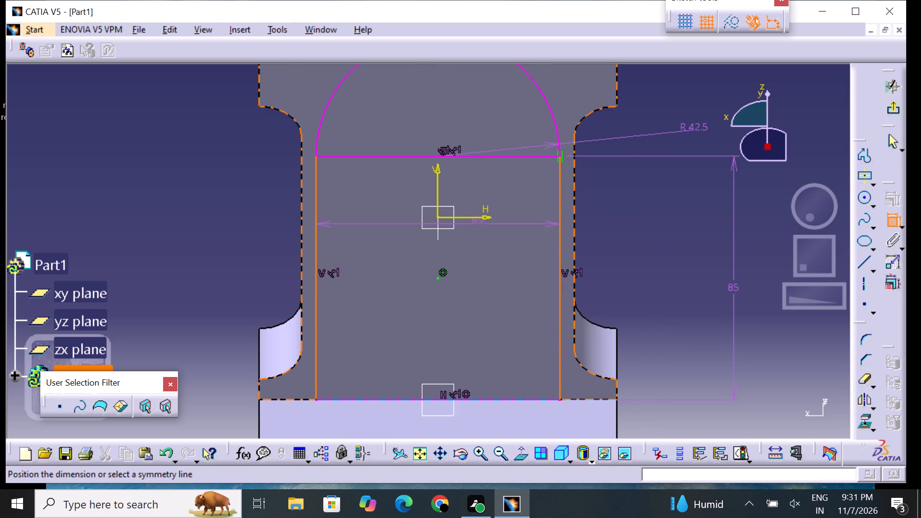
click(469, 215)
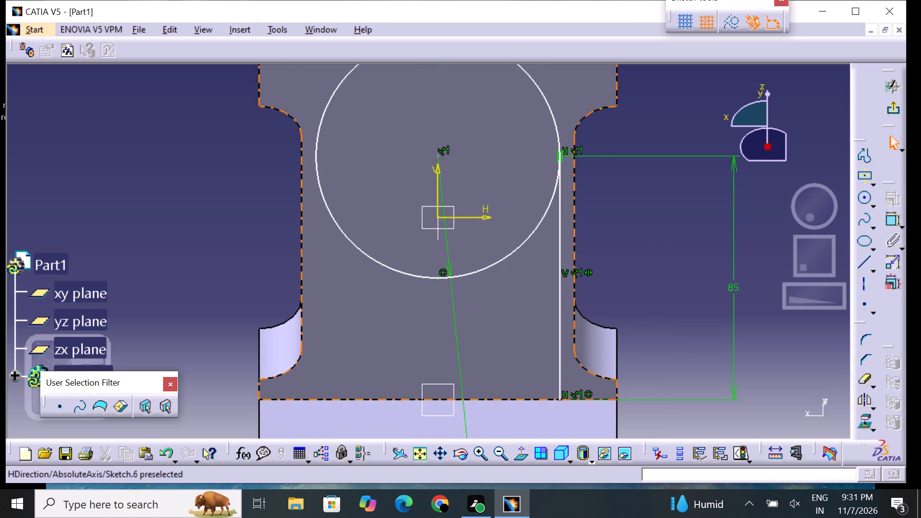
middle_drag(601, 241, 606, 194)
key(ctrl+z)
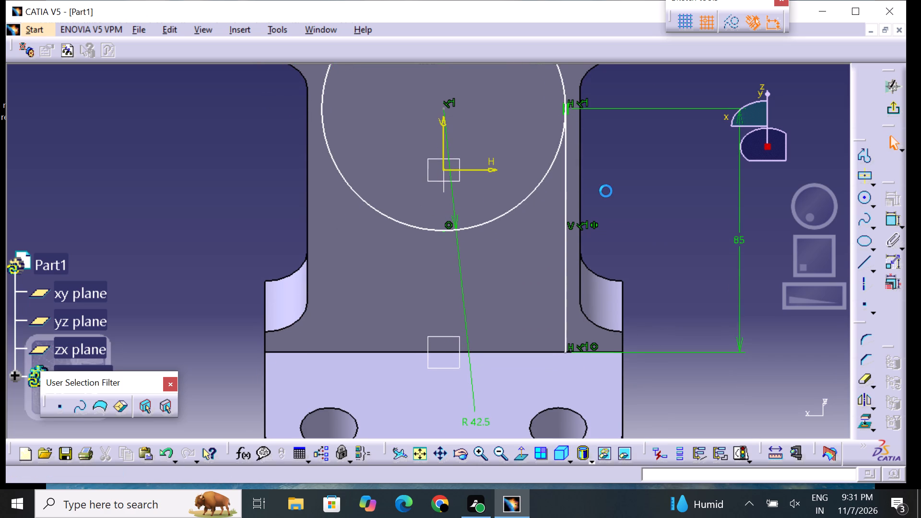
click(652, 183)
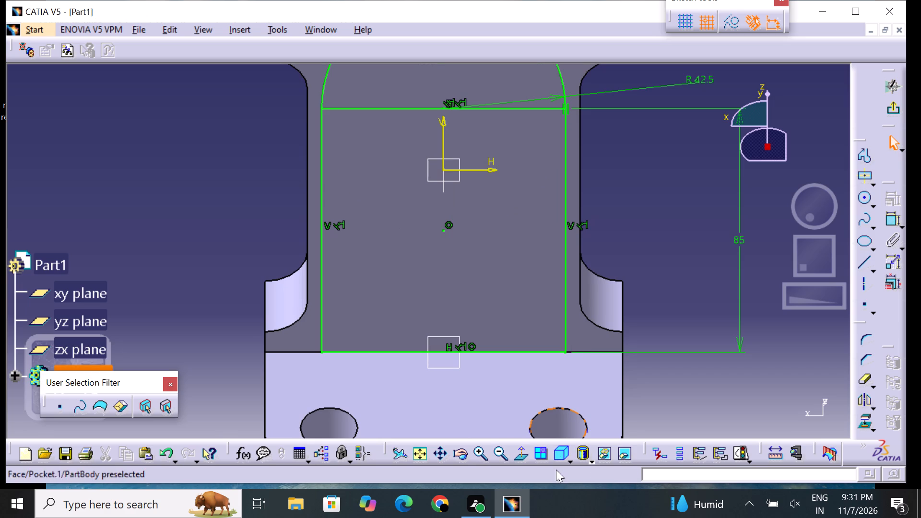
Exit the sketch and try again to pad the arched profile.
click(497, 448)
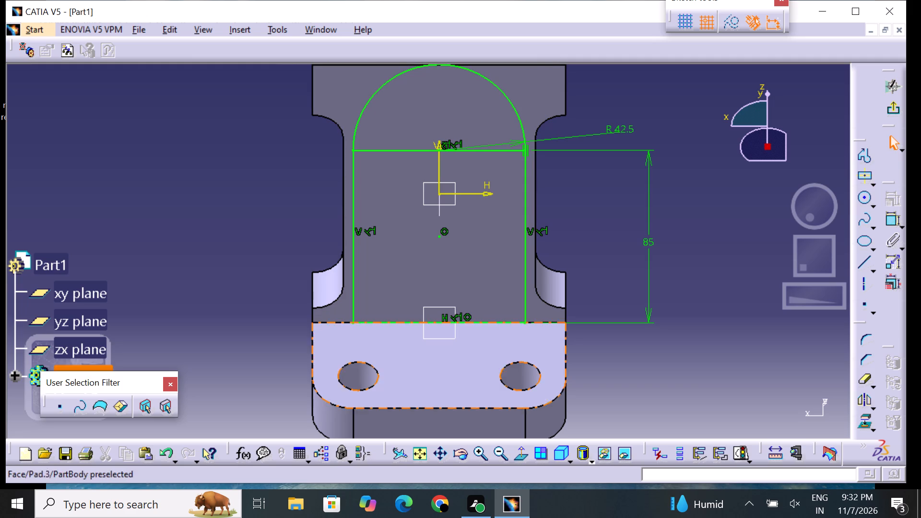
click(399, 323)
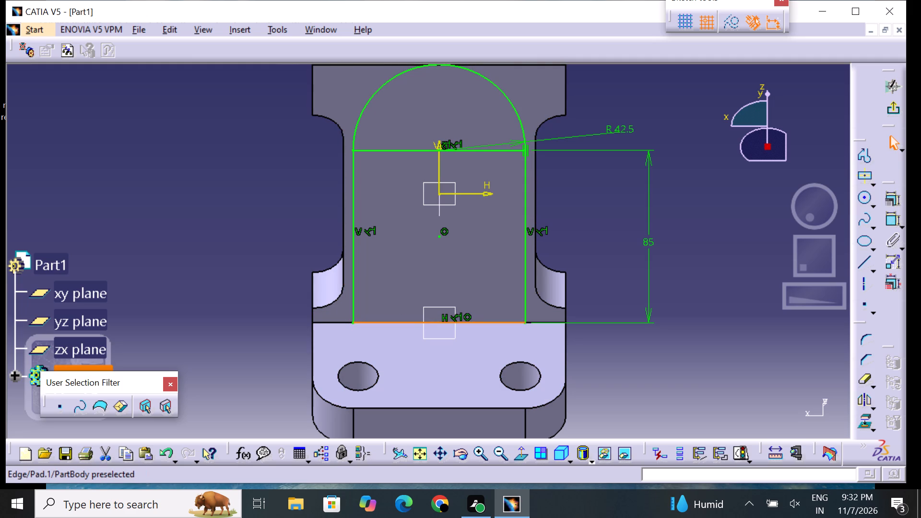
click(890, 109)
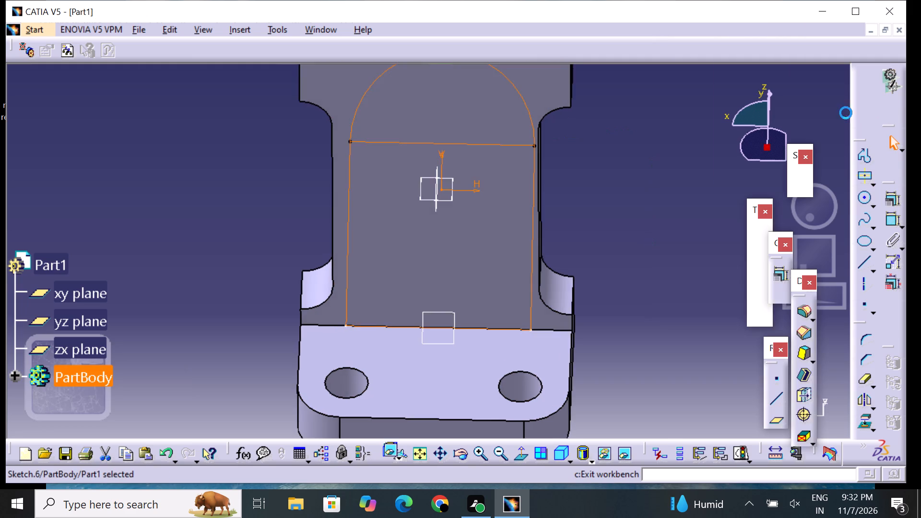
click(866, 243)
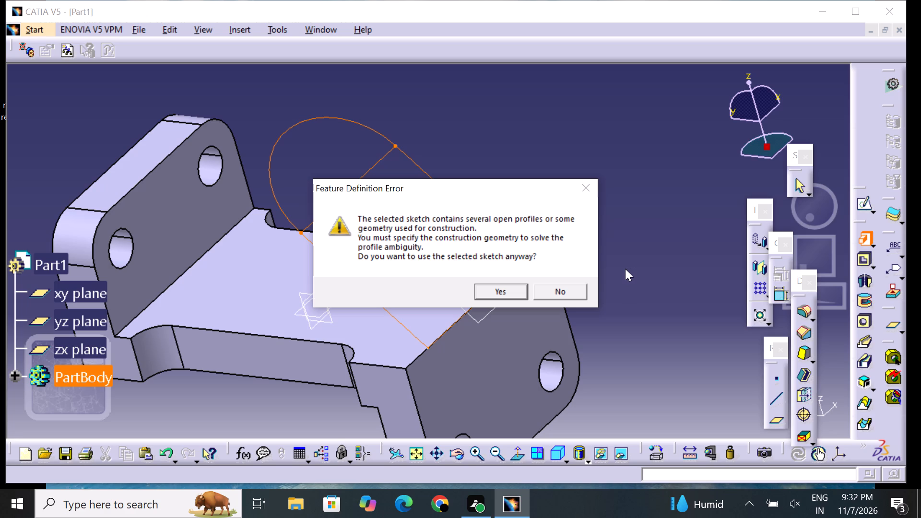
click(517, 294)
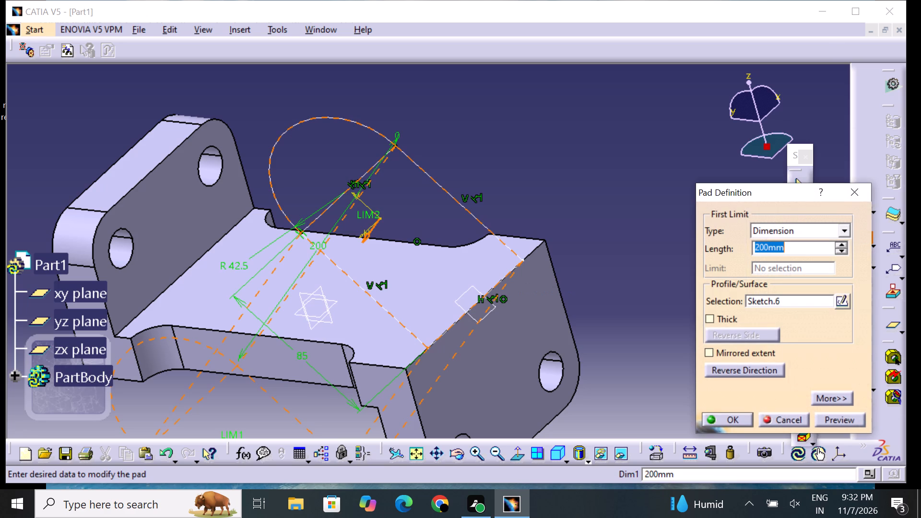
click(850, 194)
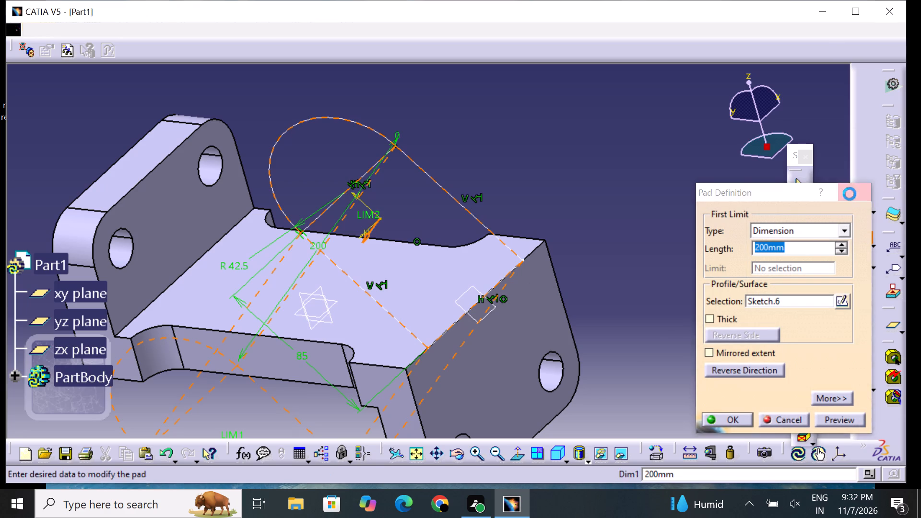
Reopen the arched profile's sketch for editing.
click(862, 206)
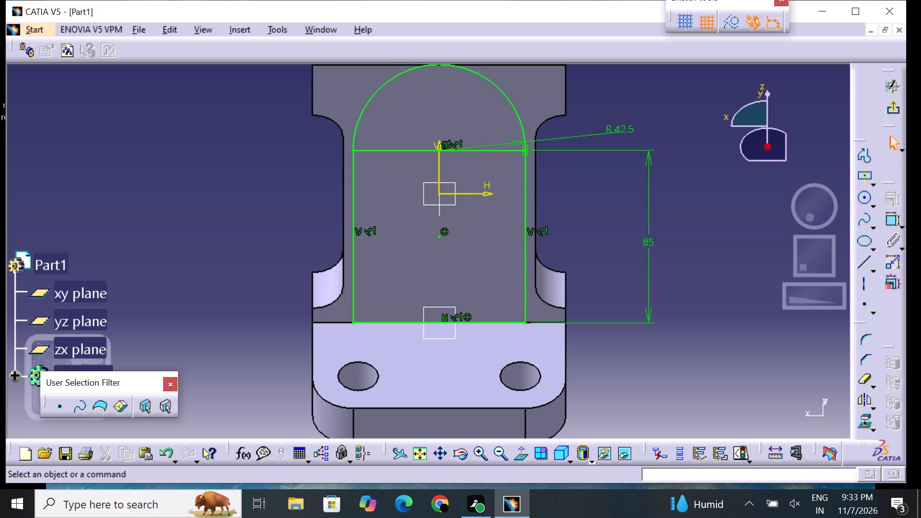
Examine the arched profile's arc ends, vertical sides and bottom line up close against the plate and end block edges.
triple_click(481, 454)
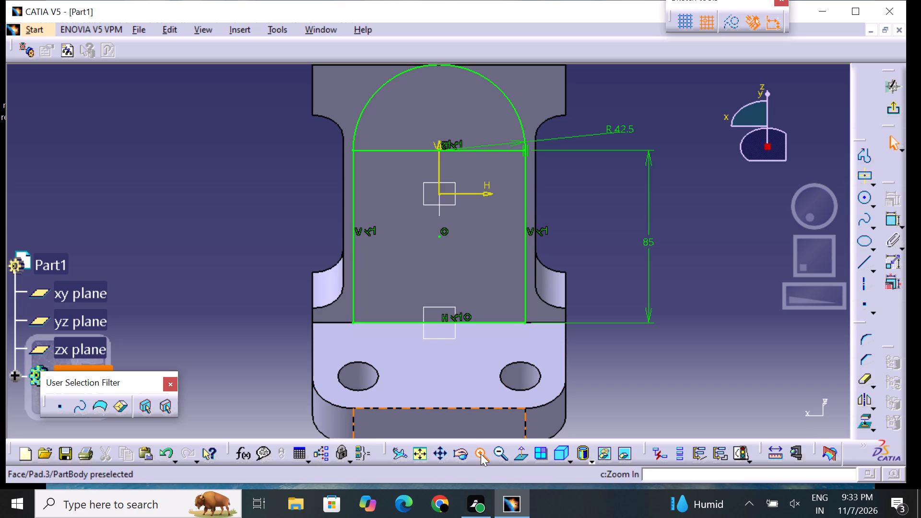
middle_drag(562, 131, 512, 278)
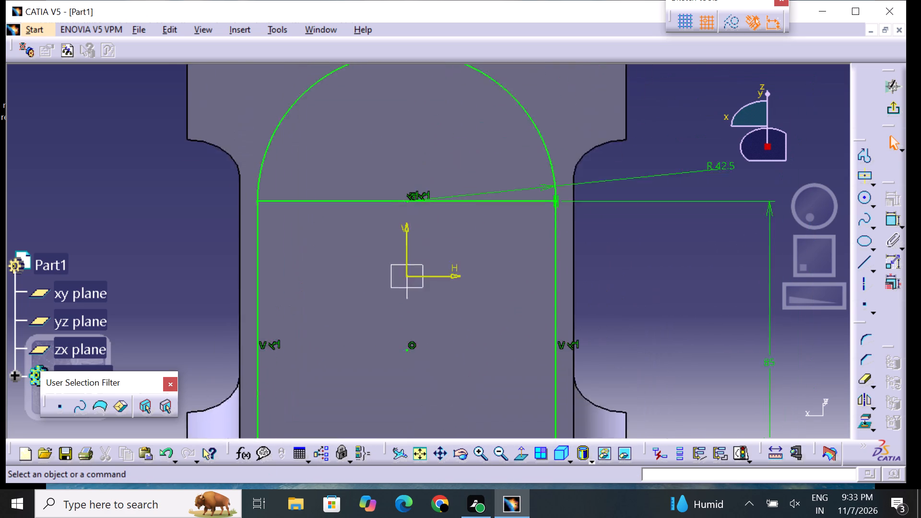
middle_drag(512, 278, 503, 321)
double_click(482, 452)
click(473, 441)
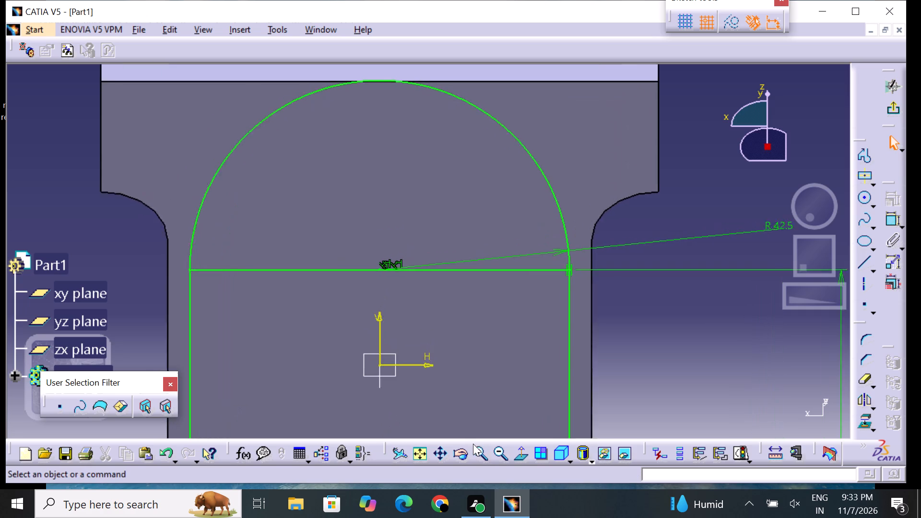
double_click(481, 451)
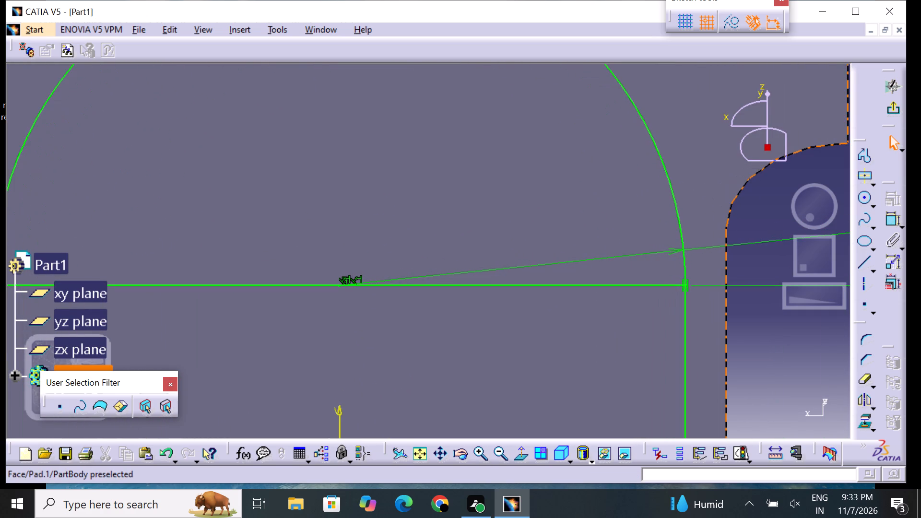
middle_drag(680, 318, 618, 341)
triple_click(478, 450)
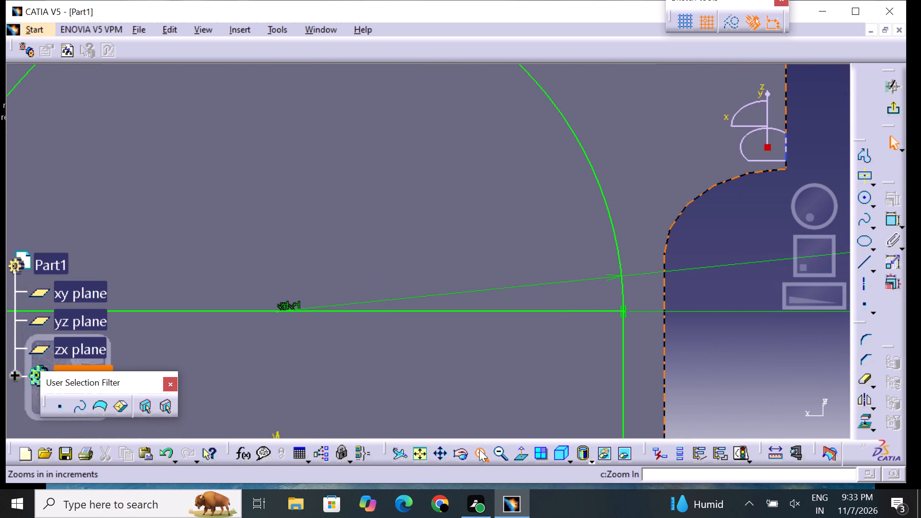
click(479, 449)
middle_drag(667, 368, 596, 349)
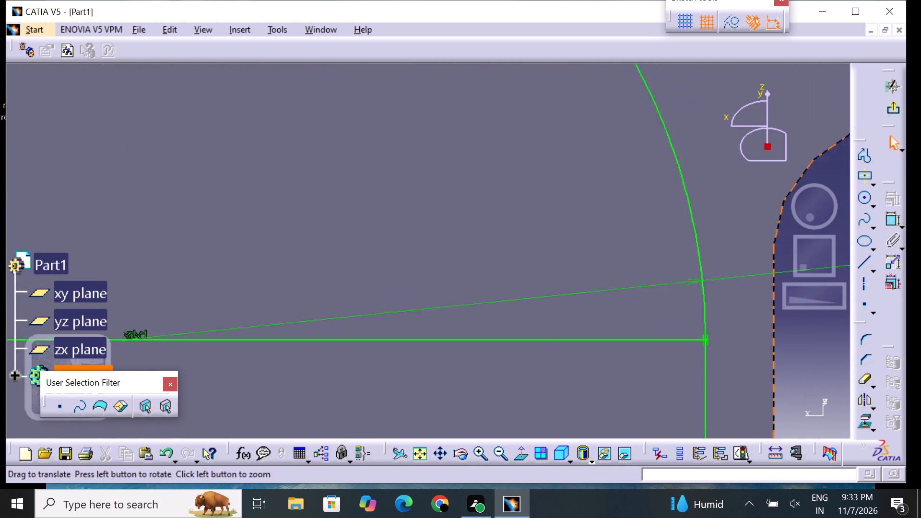
middle_drag(596, 349, 448, 273)
middle_drag(429, 256, 623, 218)
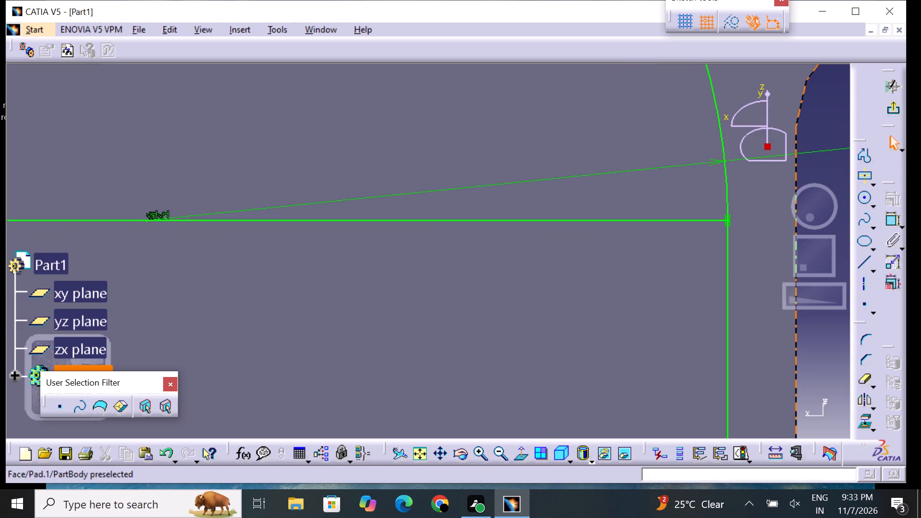
middle_drag(287, 275, 603, 263)
middle_drag(312, 254, 532, 265)
middle_click(384, 260)
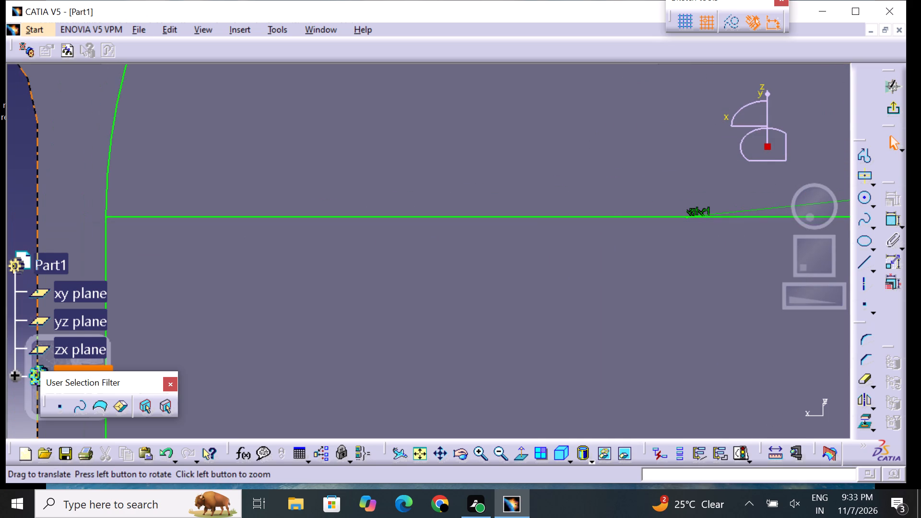
scroll(351, 310, up, 1)
middle_drag(355, 306, 375, 261)
middle_drag(343, 249, 393, 135)
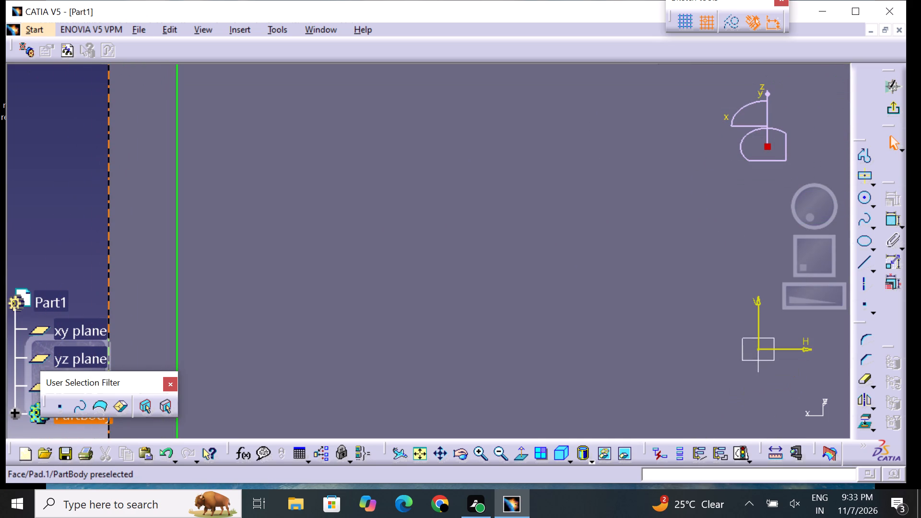
middle_drag(393, 135, 393, 132)
scroll(423, 226, up, 1)
middle_drag(420, 224, 289, 8)
middle_drag(283, 234, 423, 18)
middle_drag(441, 327, 432, 103)
middle_drag(469, 346, 495, 155)
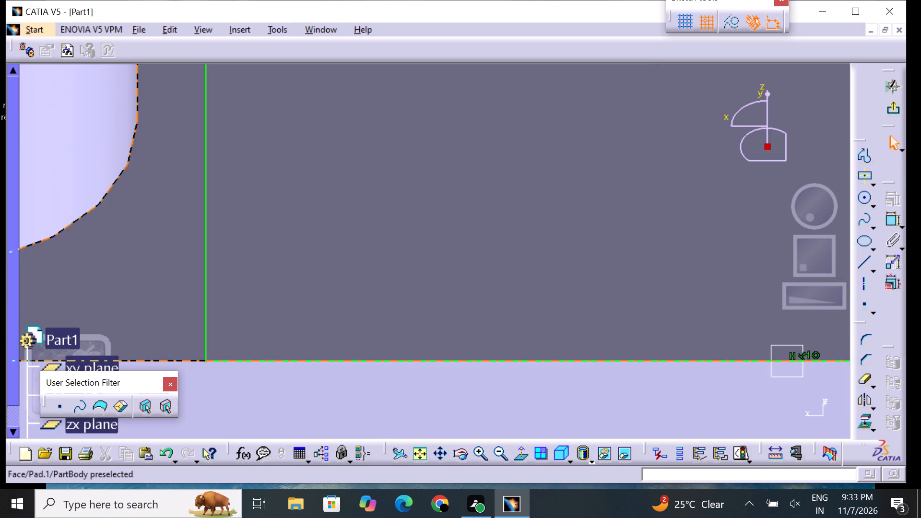
middle_drag(485, 237, 463, 163)
scroll(487, 235, up, 1)
click(514, 352)
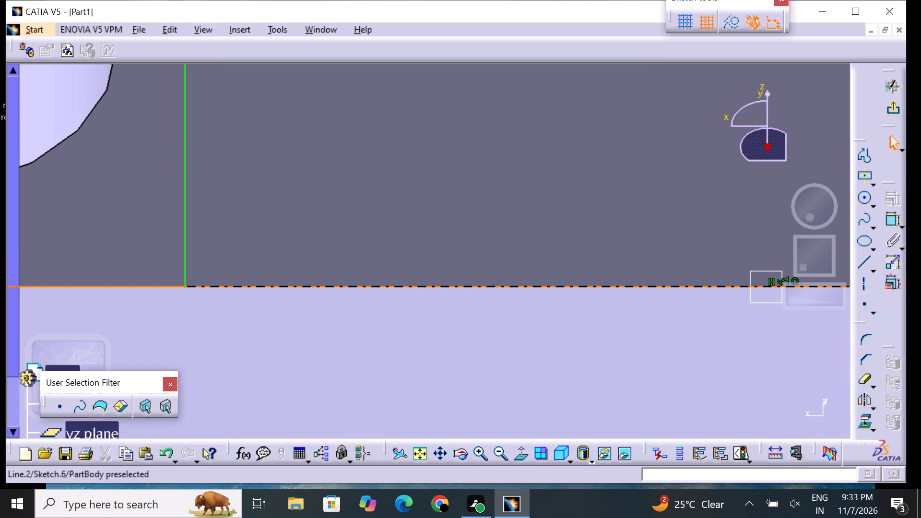
middle_drag(420, 341, 371, 253)
click(454, 348)
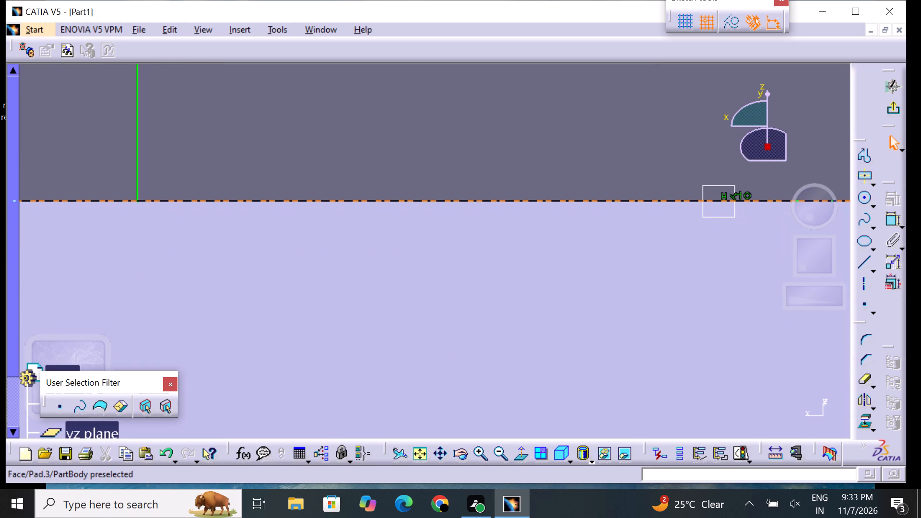
middle_drag(538, 289, 64, 335)
middle_drag(390, 288, 246, 304)
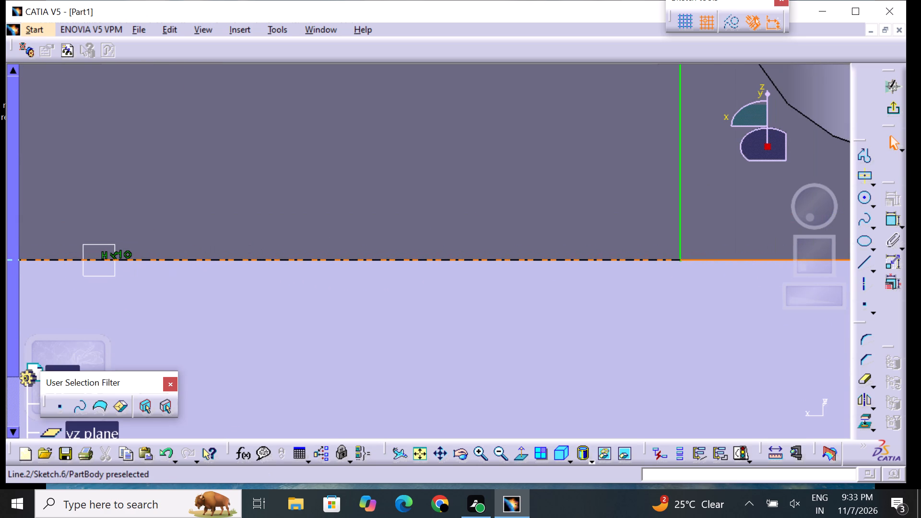
click(408, 258)
click(421, 259)
click(433, 258)
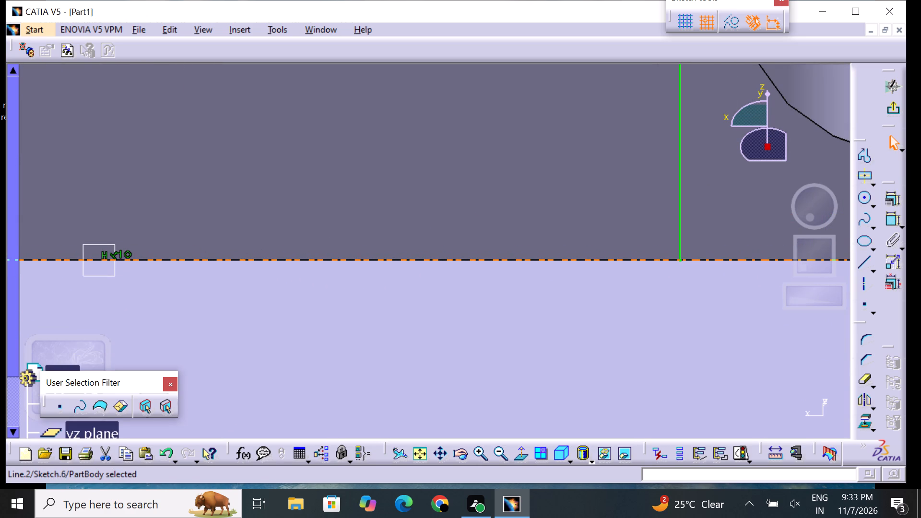
middle_drag(470, 292, 484, 263)
right_drag(472, 293, 484, 263)
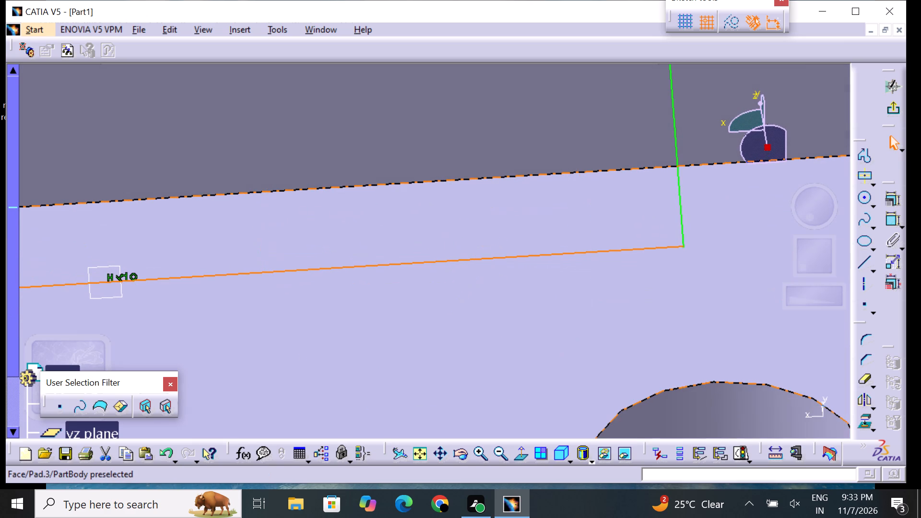
click(498, 452)
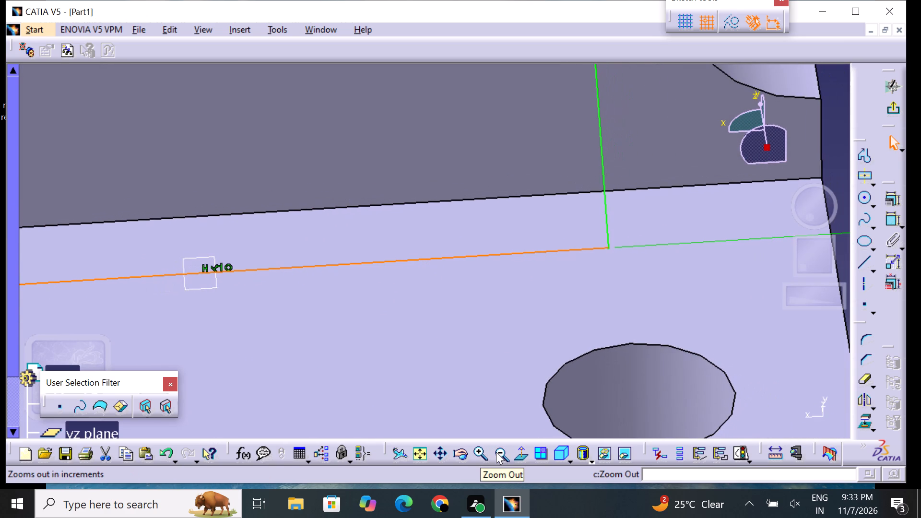
triple_click(501, 452)
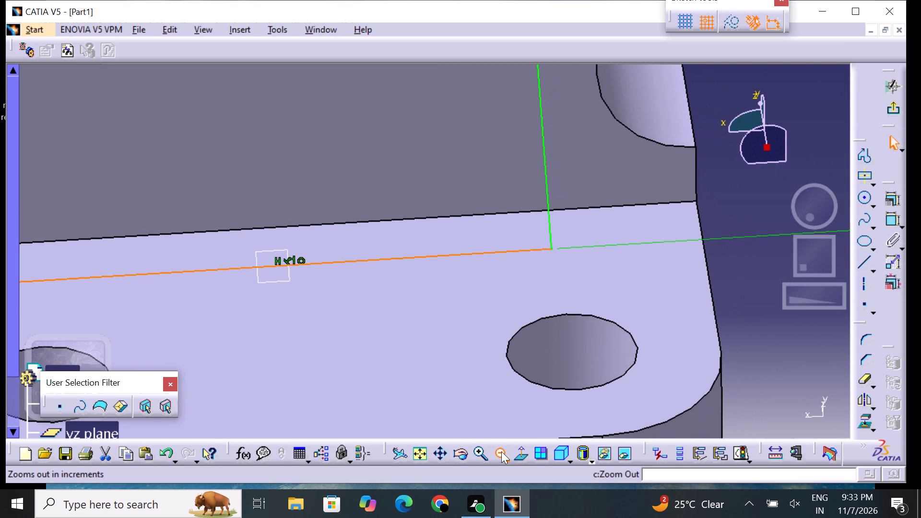
click(501, 452)
click(501, 452)
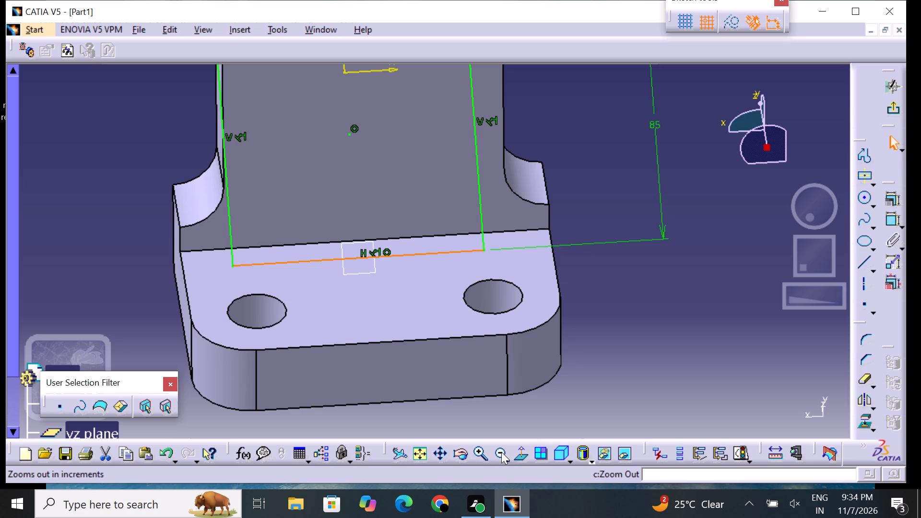
click(753, 314)
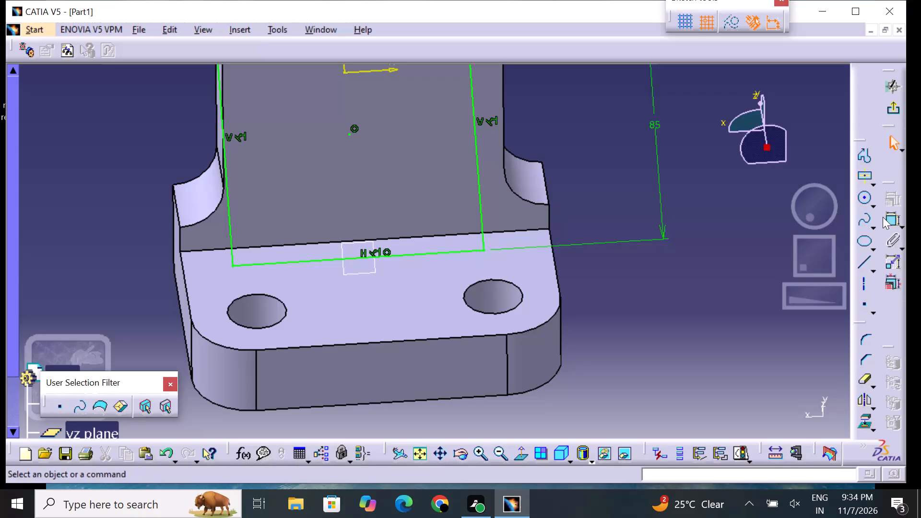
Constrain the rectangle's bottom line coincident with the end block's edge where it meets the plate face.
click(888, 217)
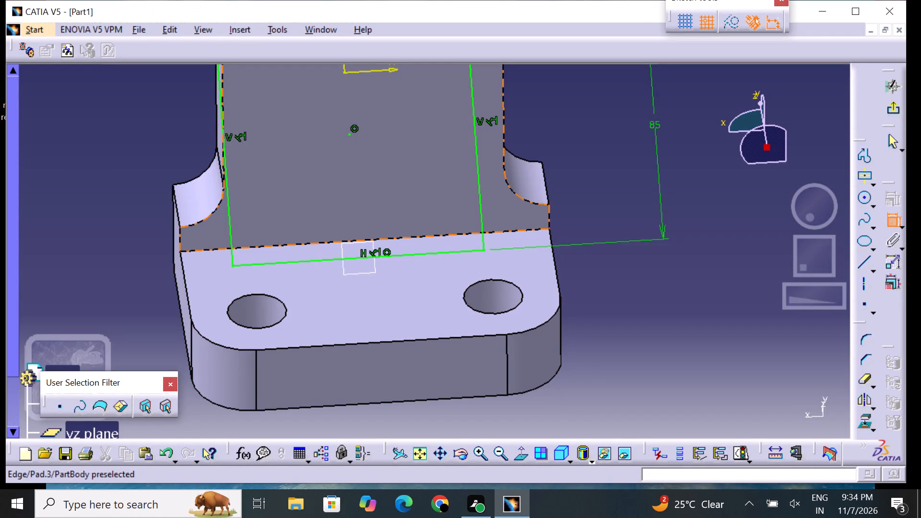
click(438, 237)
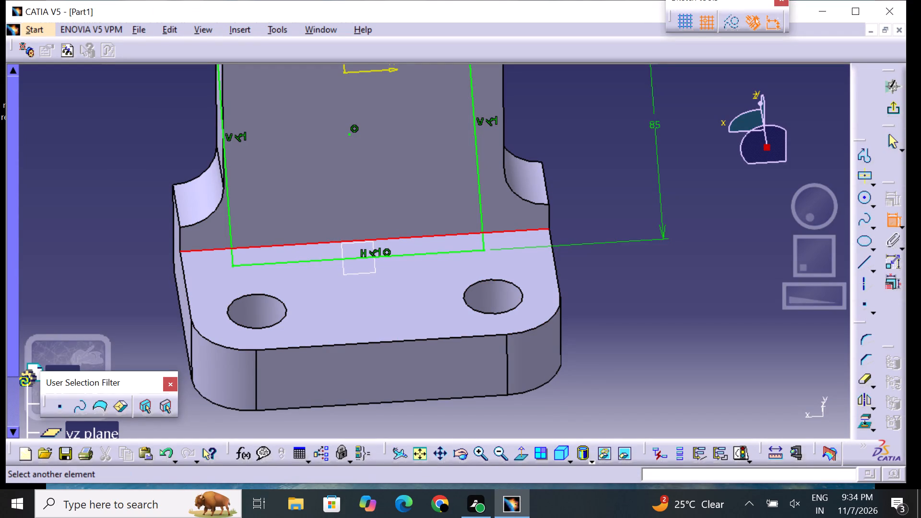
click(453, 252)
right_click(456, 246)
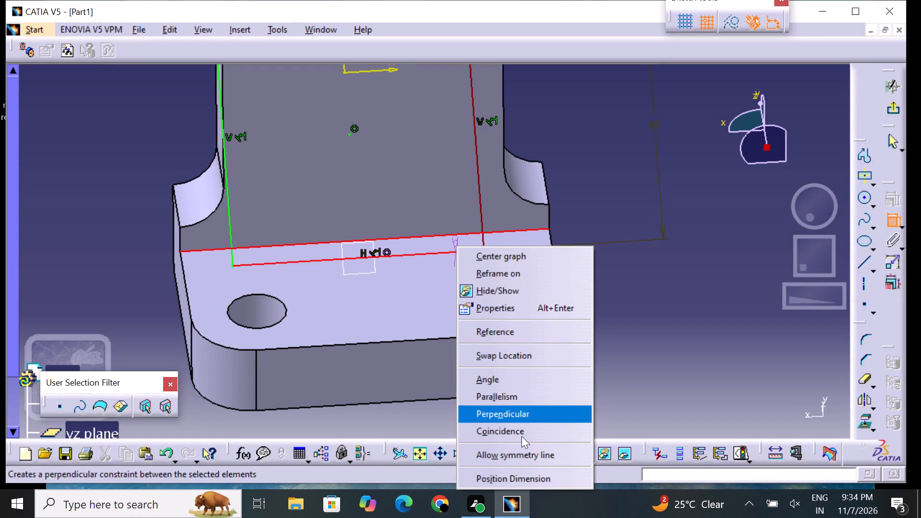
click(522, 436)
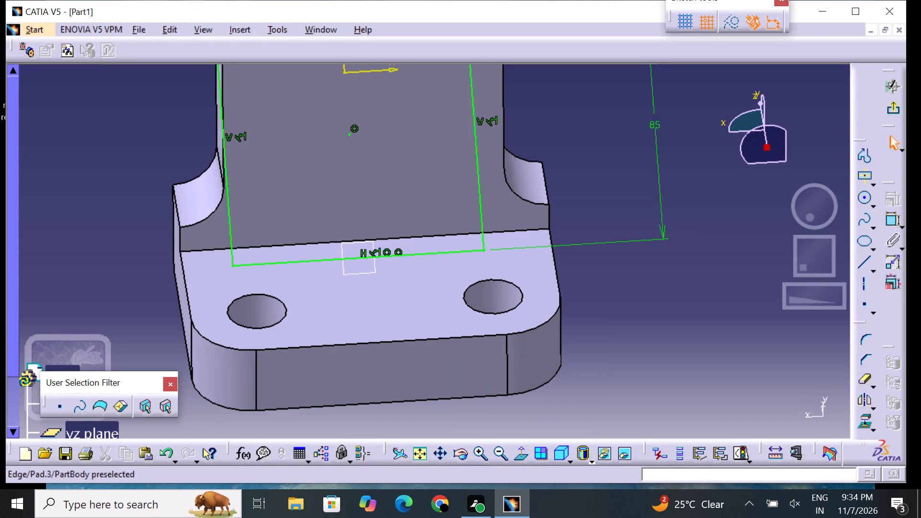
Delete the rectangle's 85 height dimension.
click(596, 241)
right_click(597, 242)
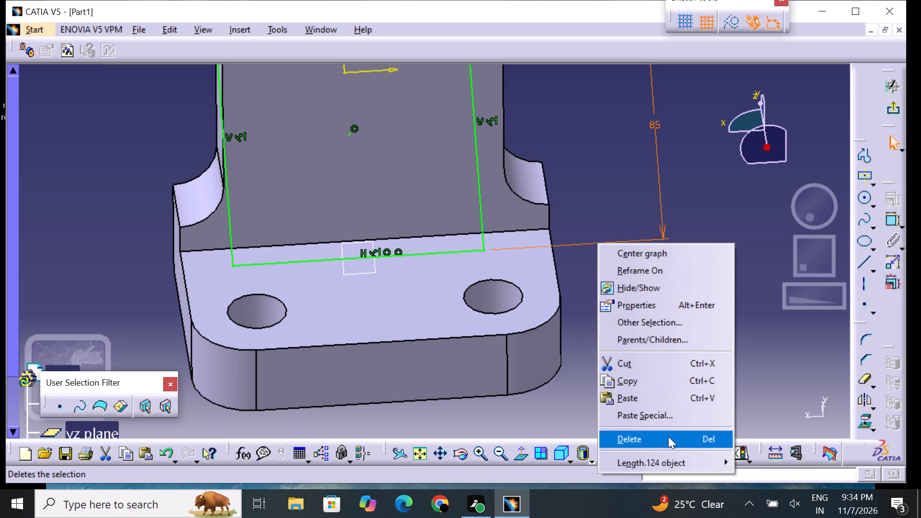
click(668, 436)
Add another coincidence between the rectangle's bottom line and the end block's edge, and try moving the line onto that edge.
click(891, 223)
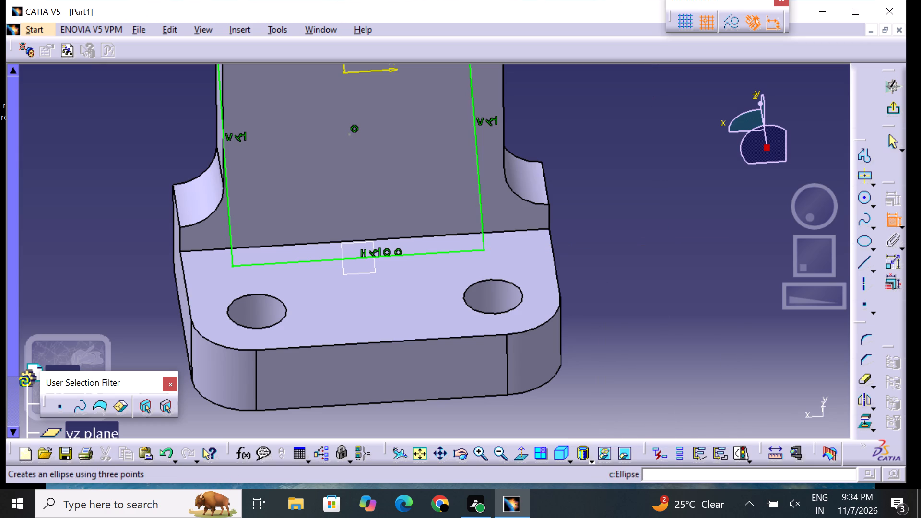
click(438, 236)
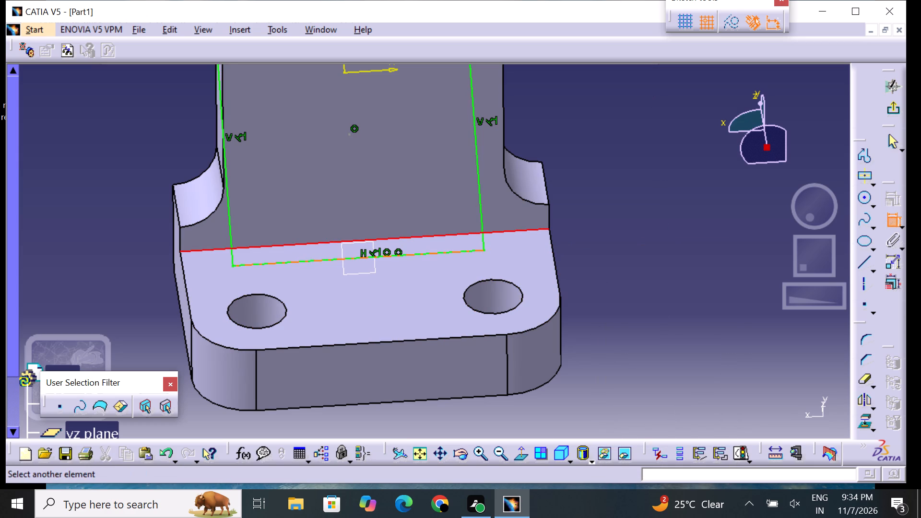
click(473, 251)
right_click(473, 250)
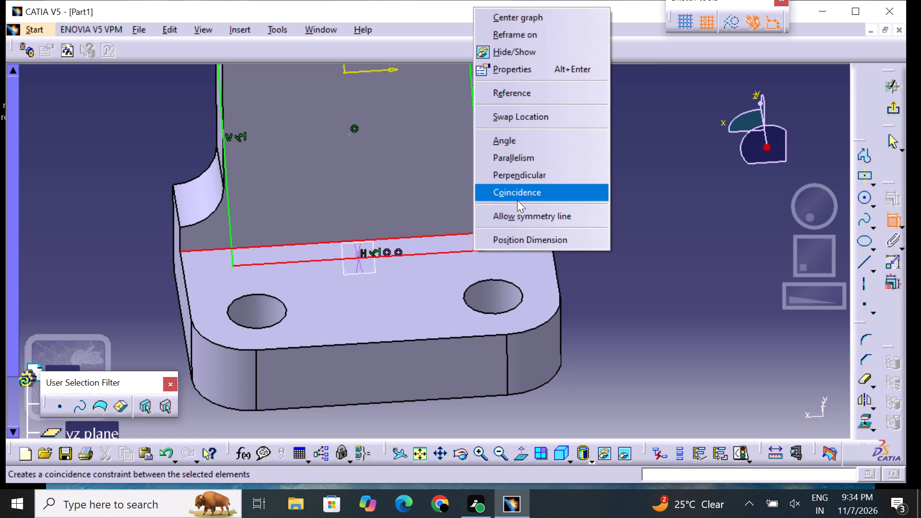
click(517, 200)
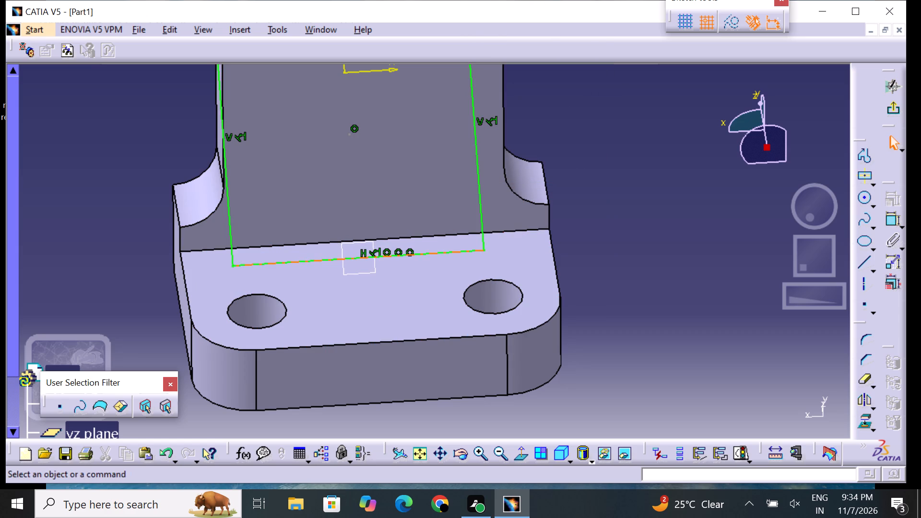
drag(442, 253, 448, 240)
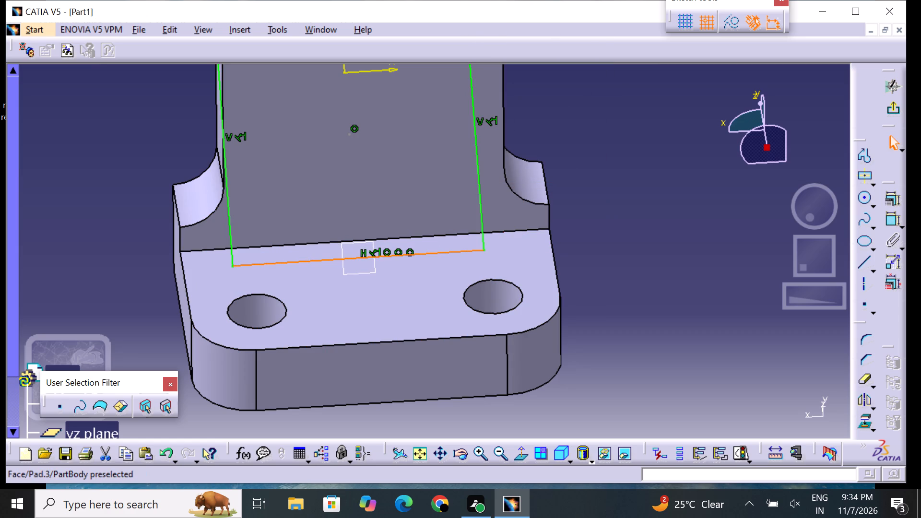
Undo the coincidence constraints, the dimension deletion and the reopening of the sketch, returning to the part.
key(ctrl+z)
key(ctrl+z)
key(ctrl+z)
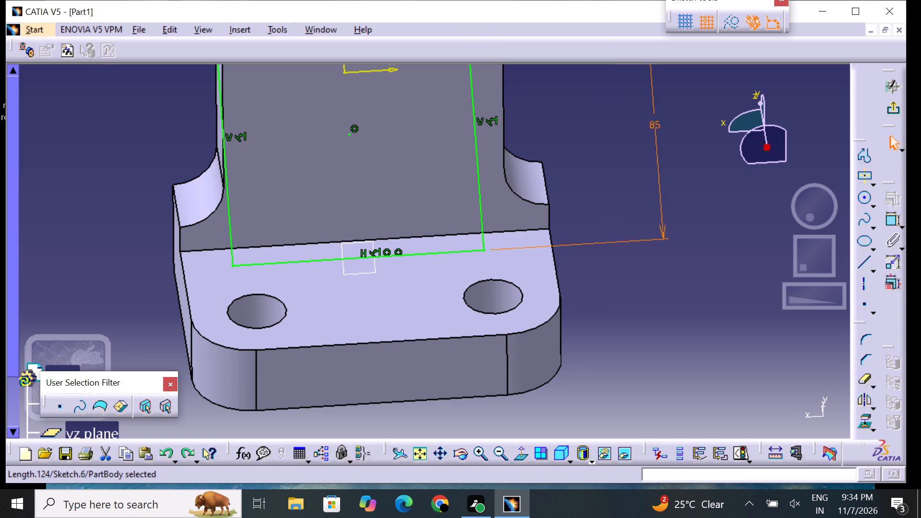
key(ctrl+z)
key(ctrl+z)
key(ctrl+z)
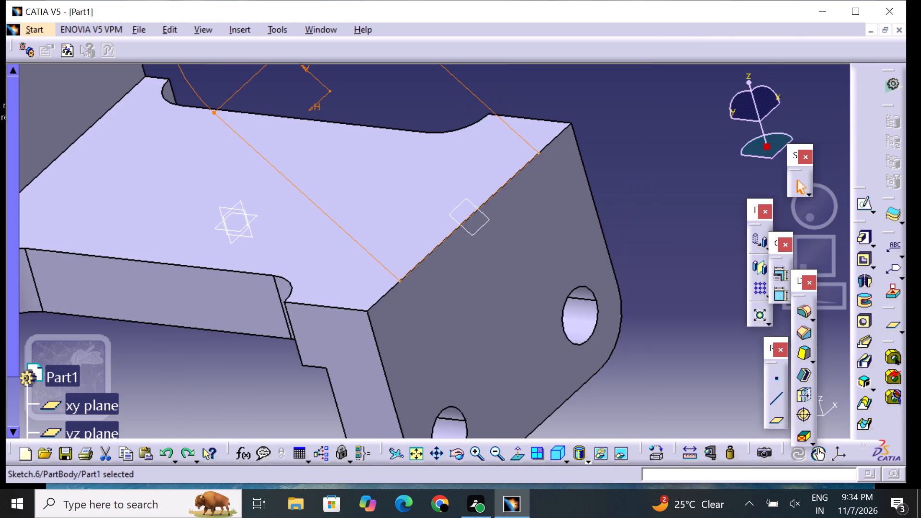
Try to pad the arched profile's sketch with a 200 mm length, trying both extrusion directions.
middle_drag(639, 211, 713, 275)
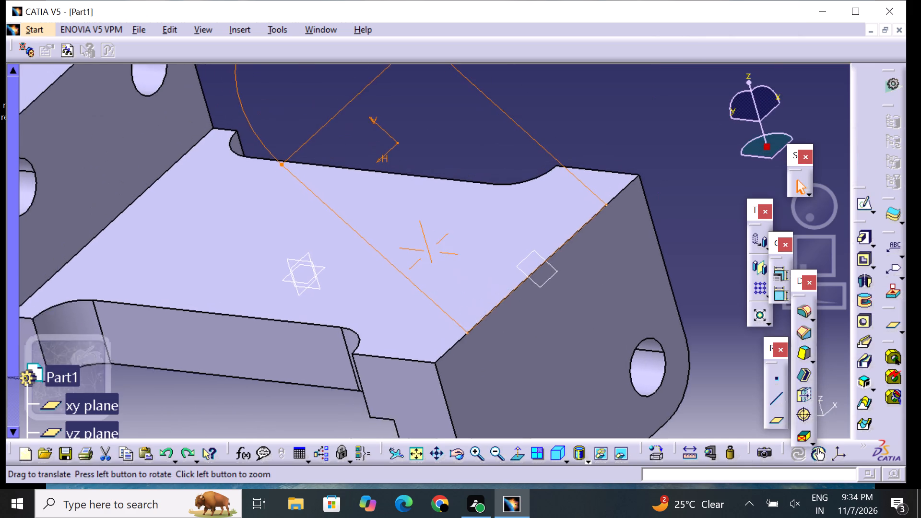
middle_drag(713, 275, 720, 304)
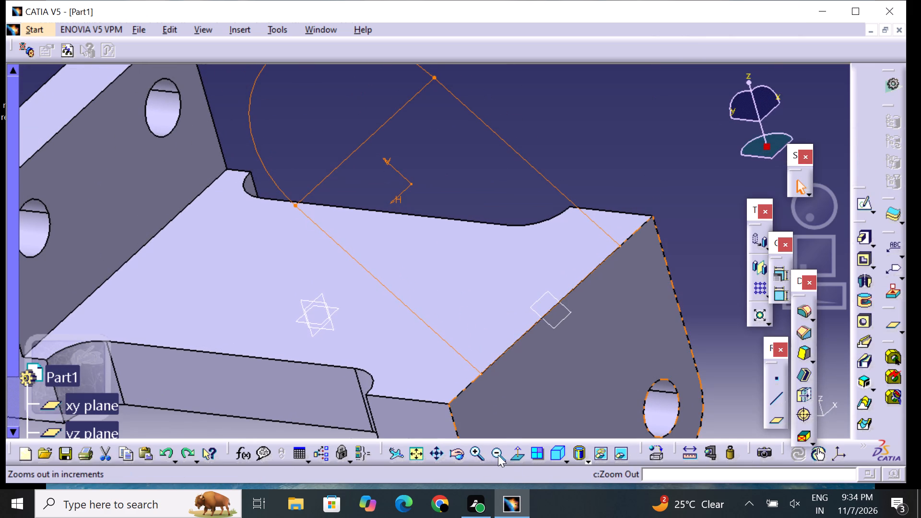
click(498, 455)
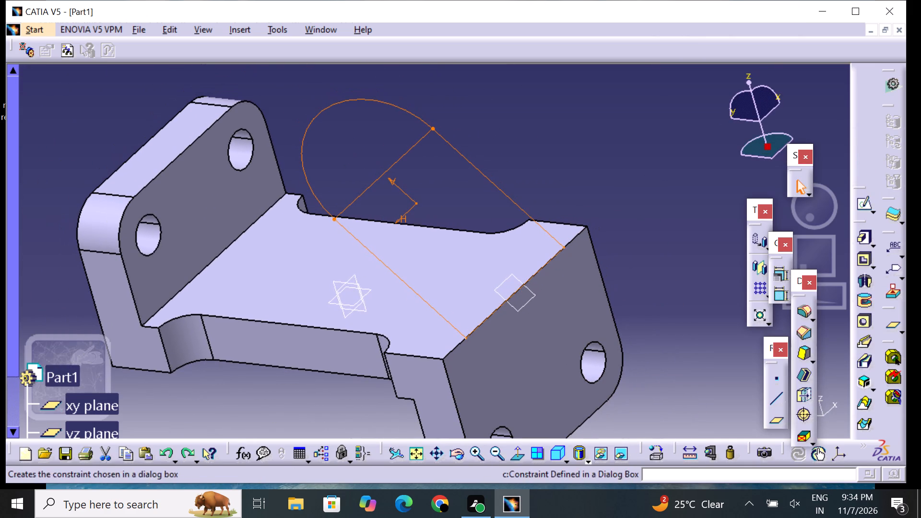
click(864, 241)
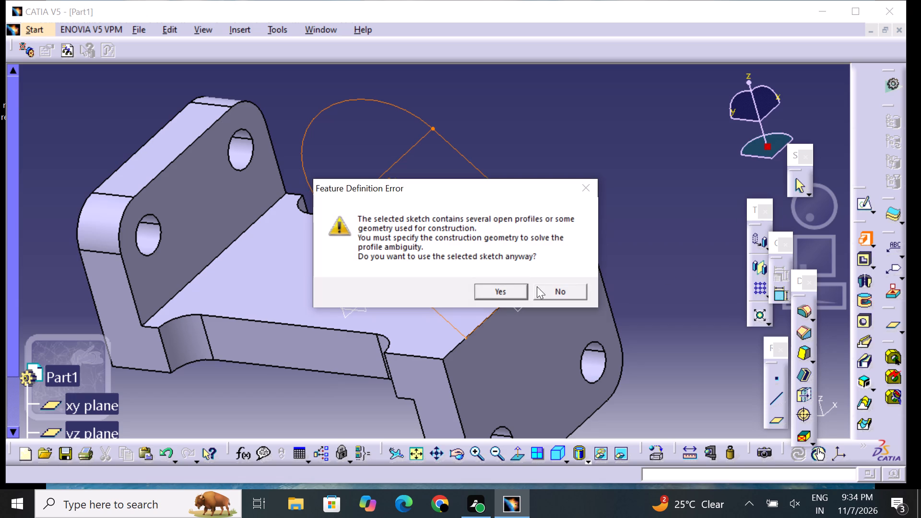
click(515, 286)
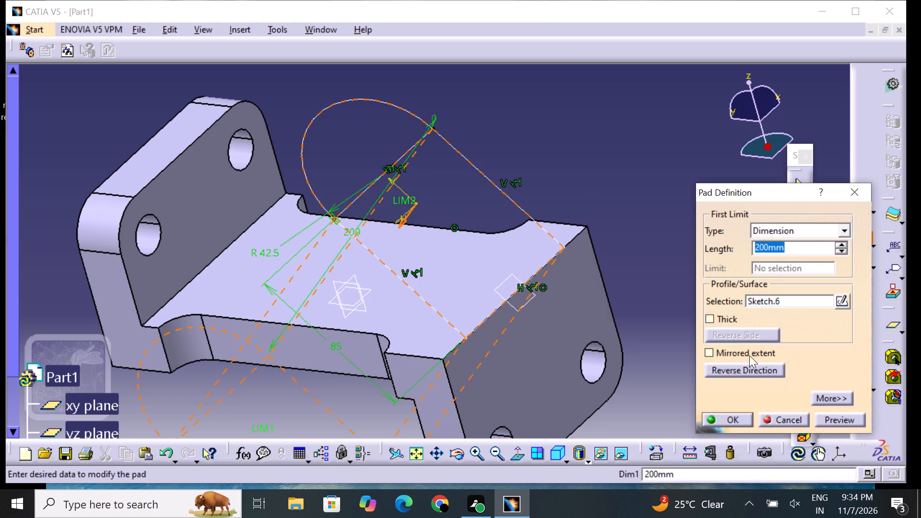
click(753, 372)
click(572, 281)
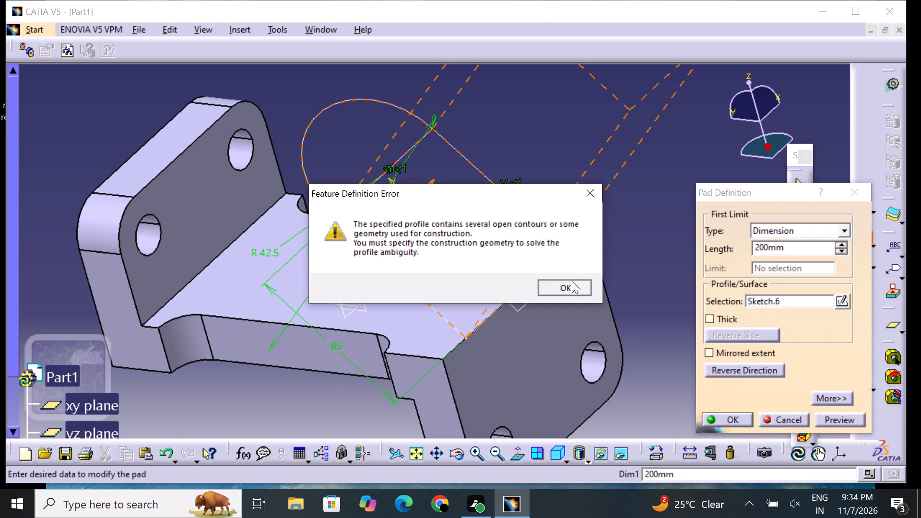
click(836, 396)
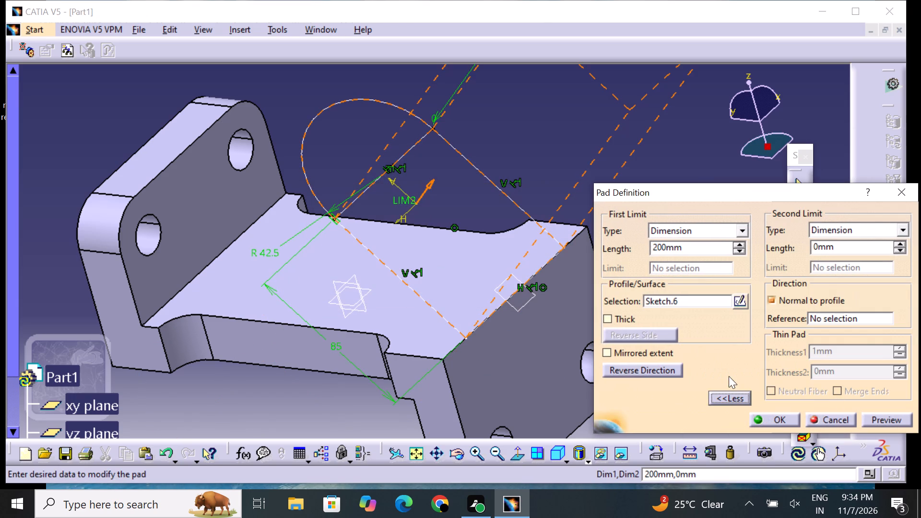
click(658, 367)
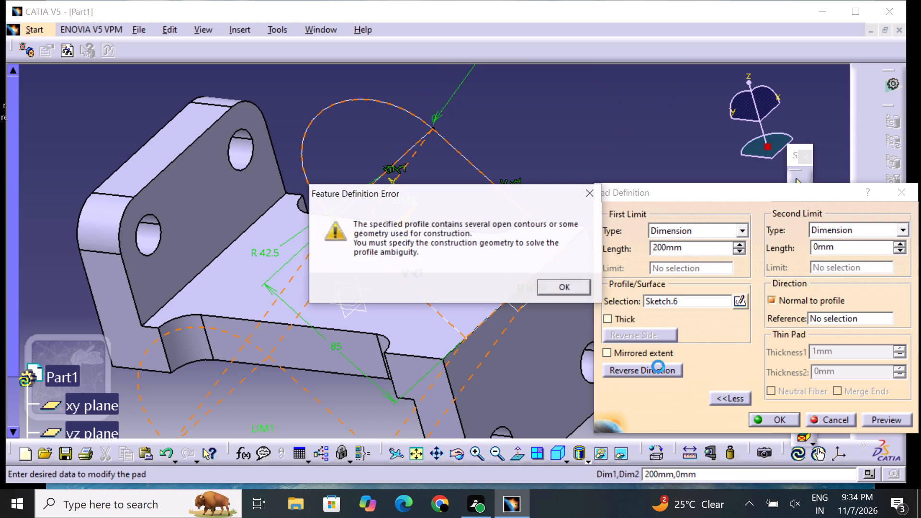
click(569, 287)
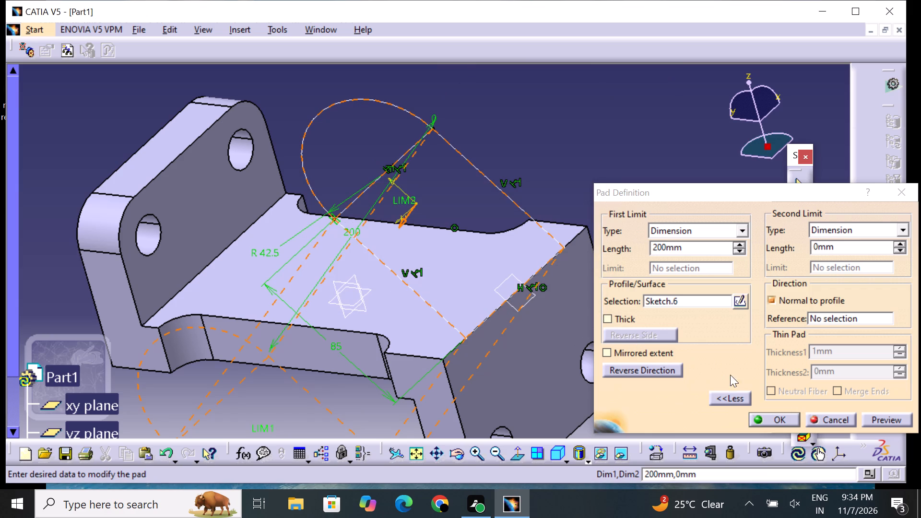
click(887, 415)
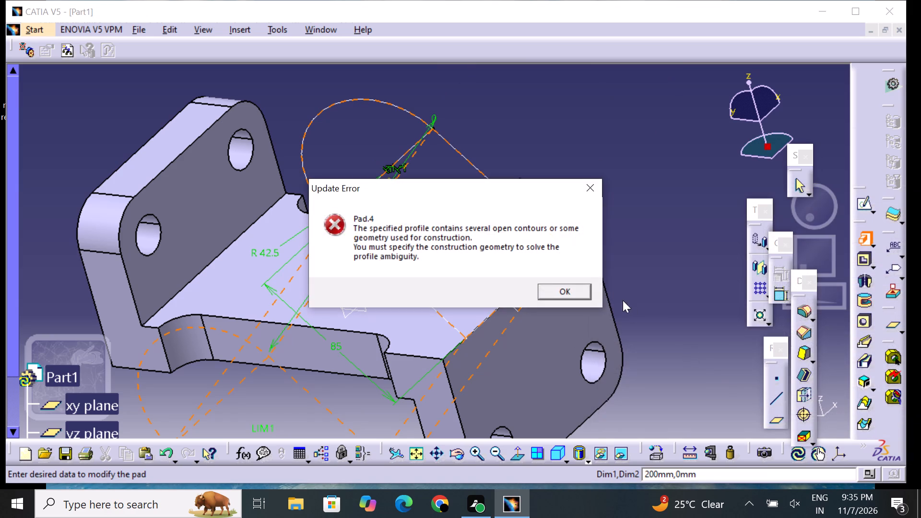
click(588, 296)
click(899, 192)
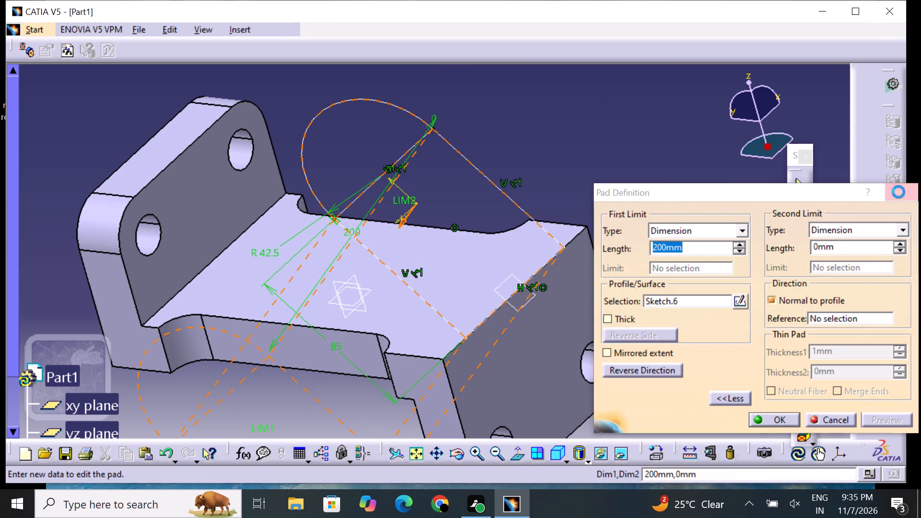
Reopen the arched profile's sketch for editing.
click(862, 208)
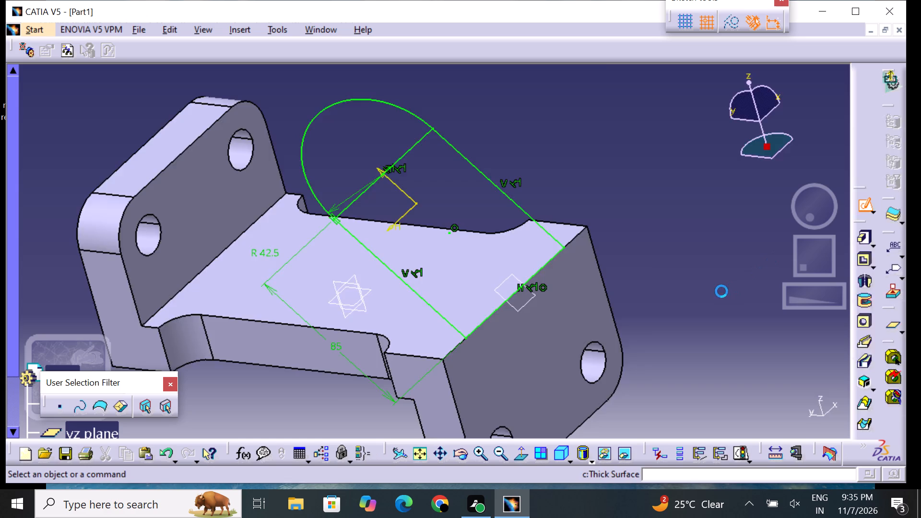
middle_drag(690, 289, 684, 299)
right_drag(690, 289, 684, 299)
middle_click(709, 252)
right_drag(709, 252, 711, 236)
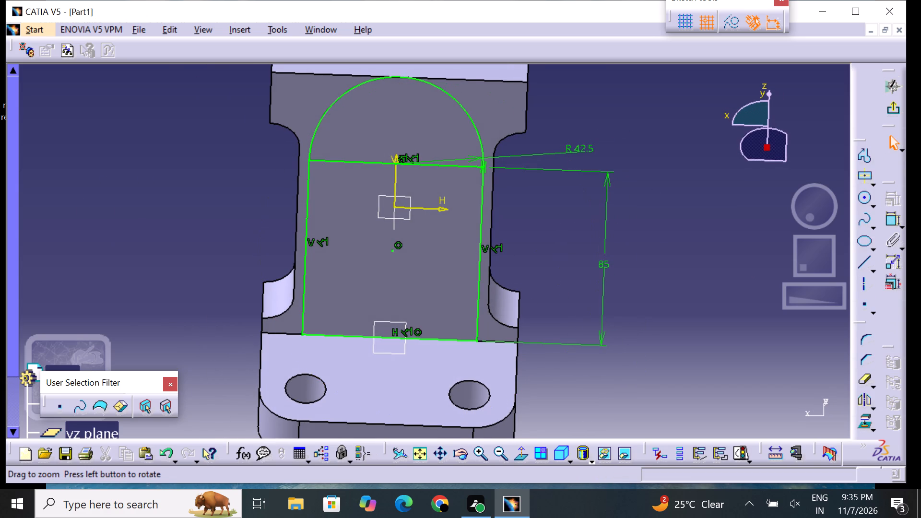
middle_drag(699, 228, 701, 223)
right_drag(699, 228, 695, 212)
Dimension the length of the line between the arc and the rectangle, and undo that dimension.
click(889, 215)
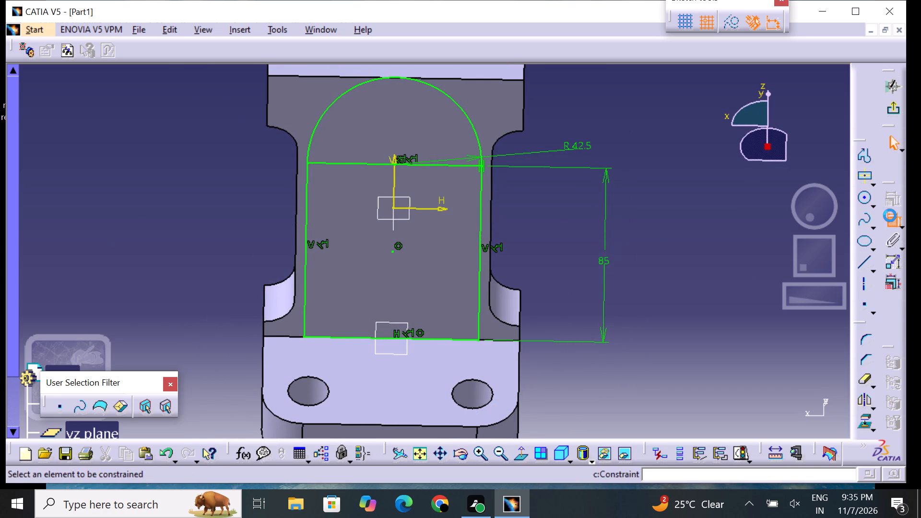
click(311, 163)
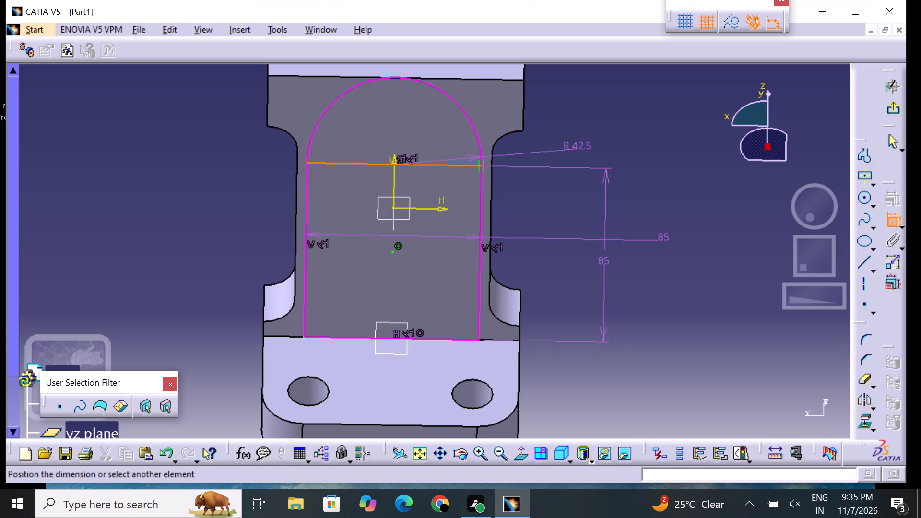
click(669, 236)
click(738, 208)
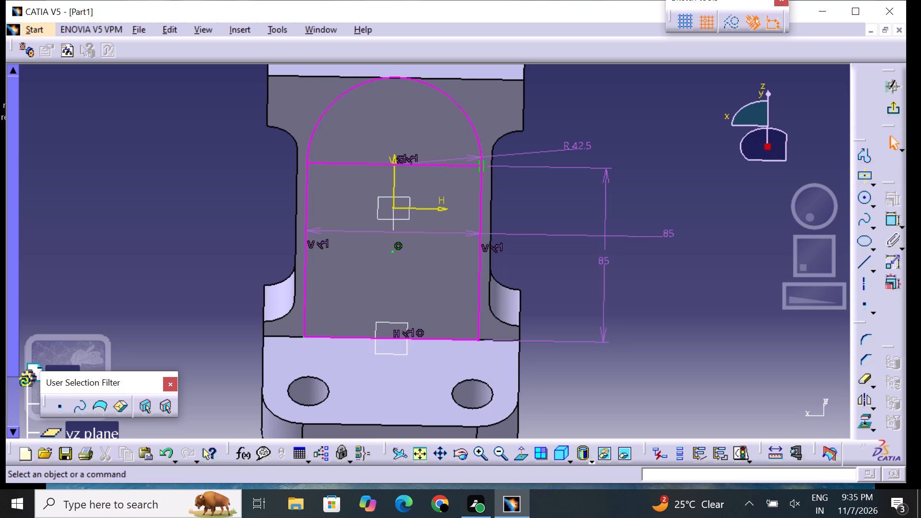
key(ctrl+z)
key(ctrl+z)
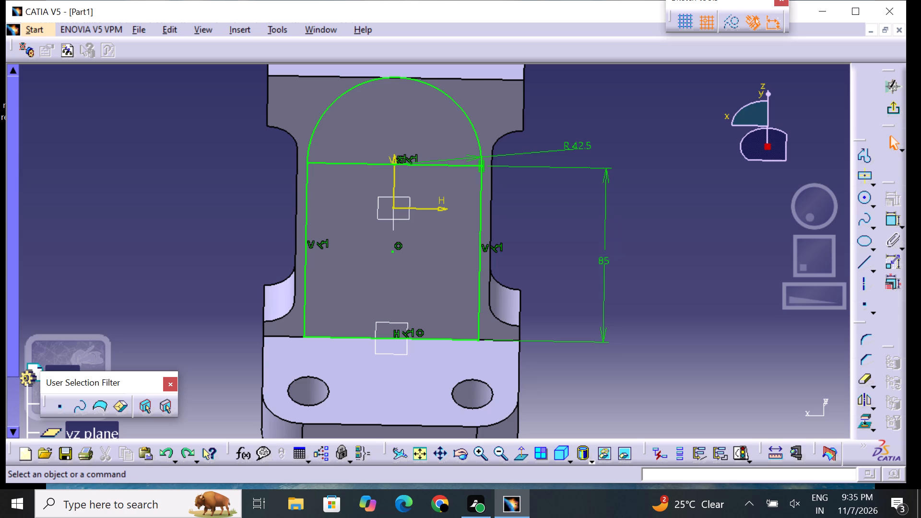
Delete the rectangle's top line under the arc so the outline is one closed contour, and exit the sketch.
click(373, 163)
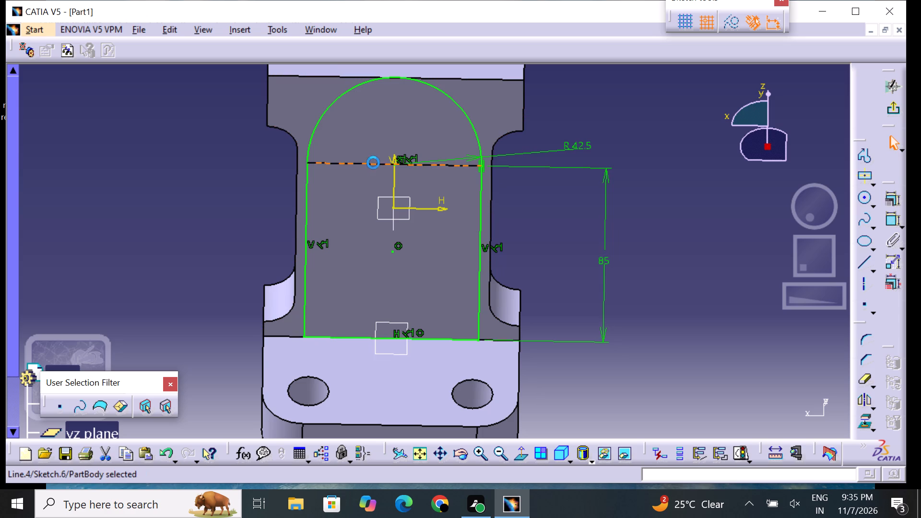
right_click(373, 163)
click(449, 362)
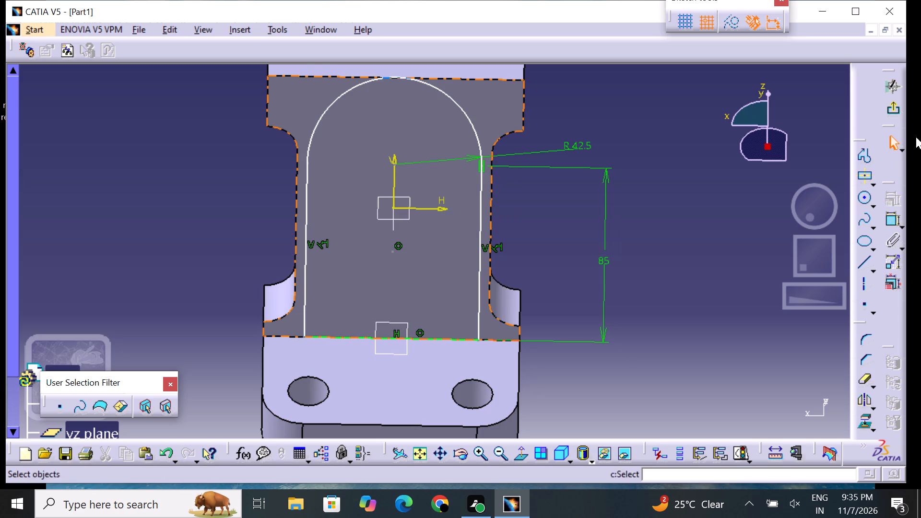
click(889, 114)
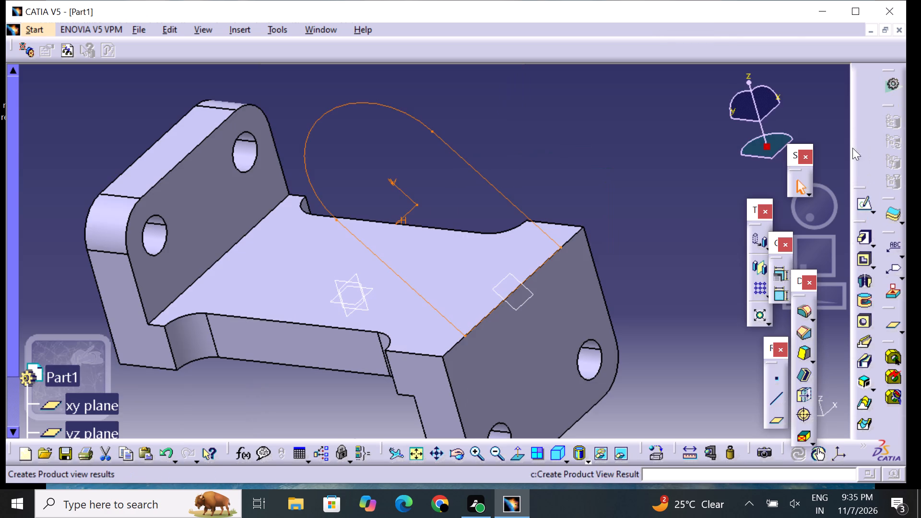
Pad the arched profile up to surface, using the plate's top face between the end blocks as the limit.
click(862, 241)
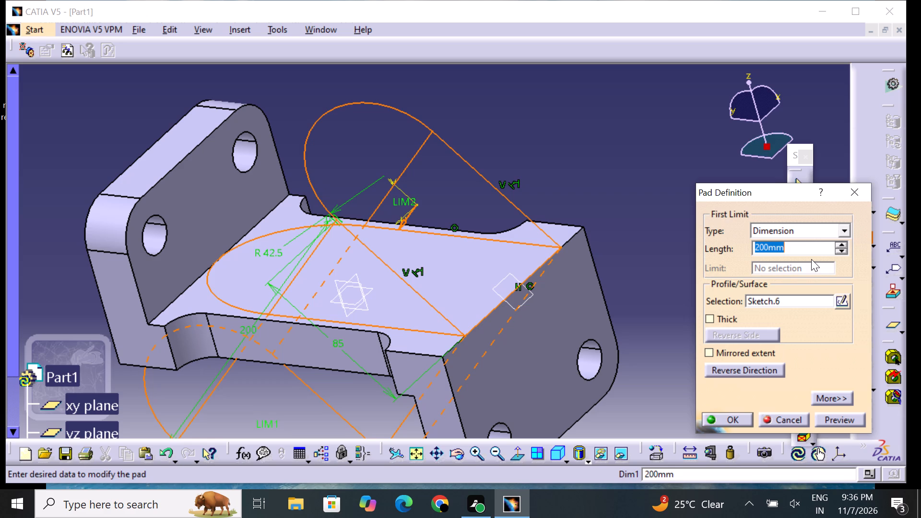
click(799, 235)
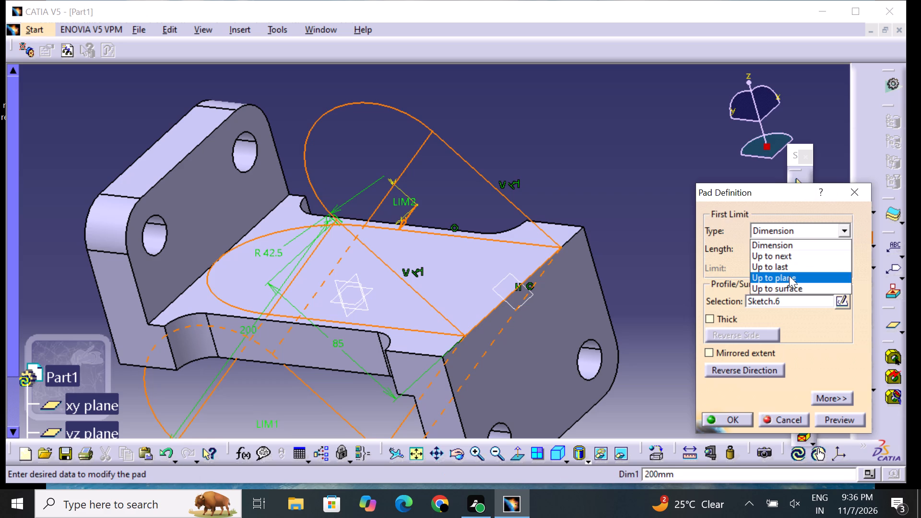
click(792, 288)
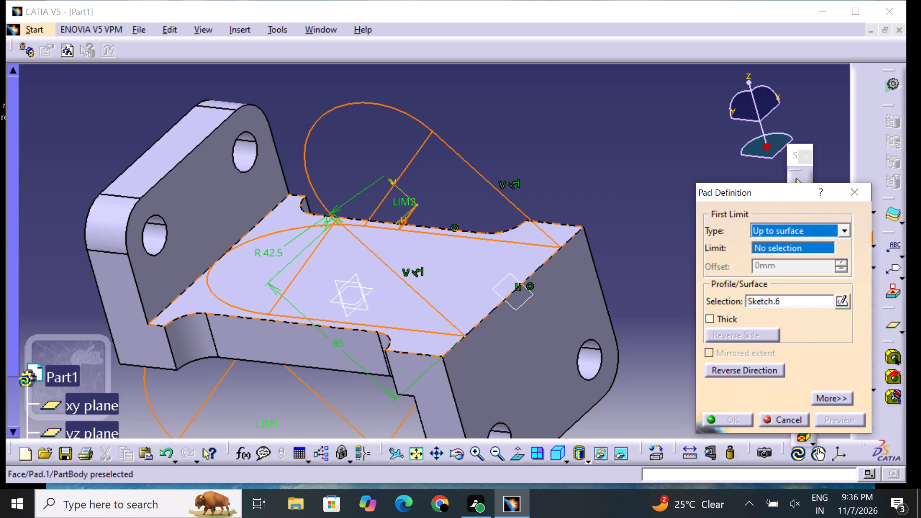
click(311, 285)
click(311, 284)
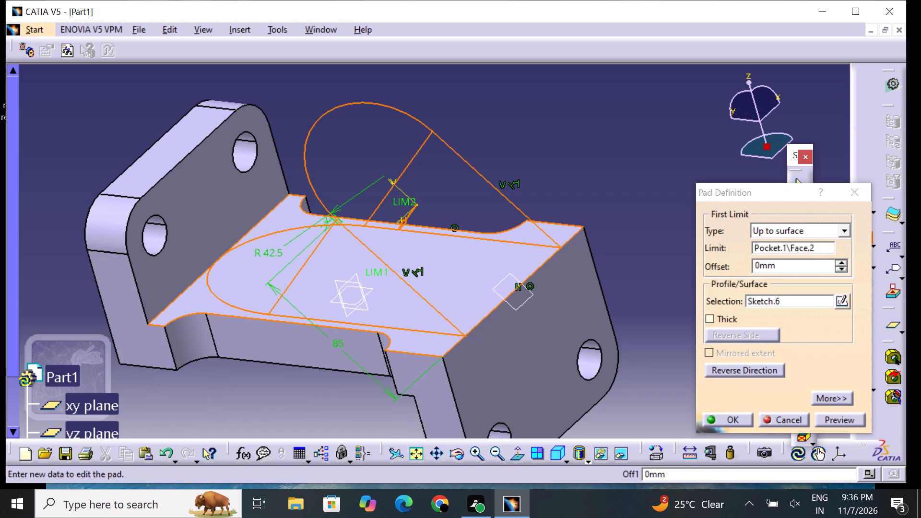
click(835, 421)
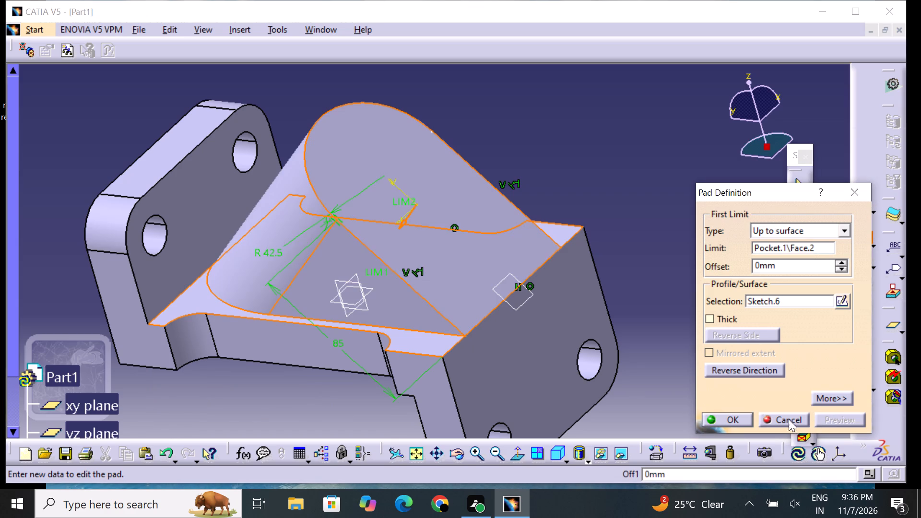
click(743, 416)
click(709, 383)
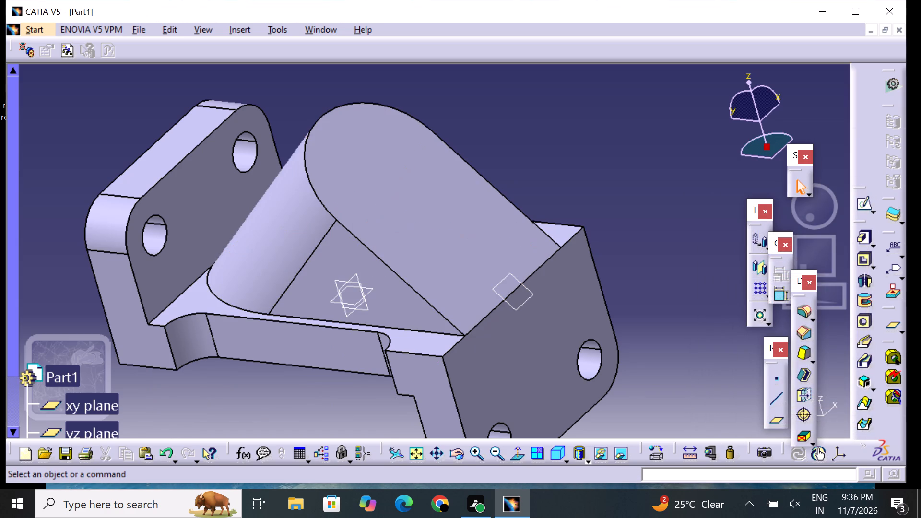
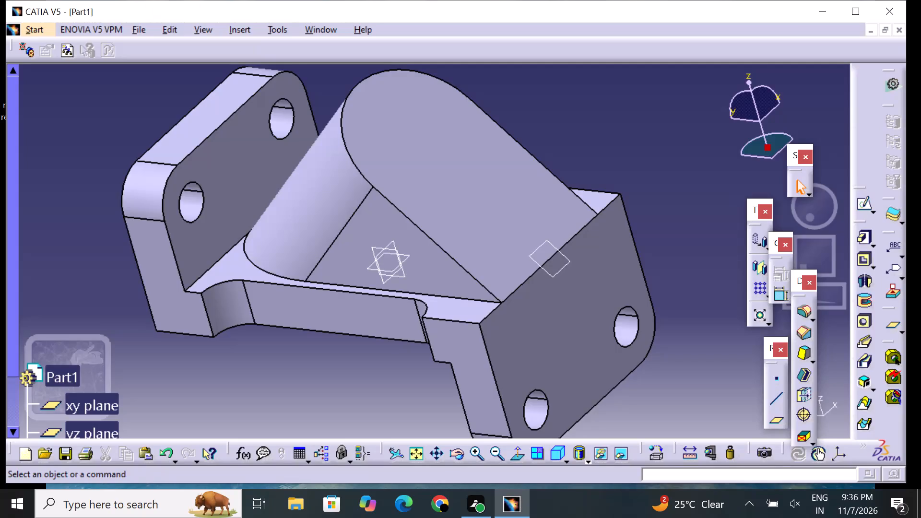
Inspect the padded arched boss and the plate between the end blocks from several angles.
middle_drag(654, 331, 575, 373)
right_drag(604, 360, 575, 373)
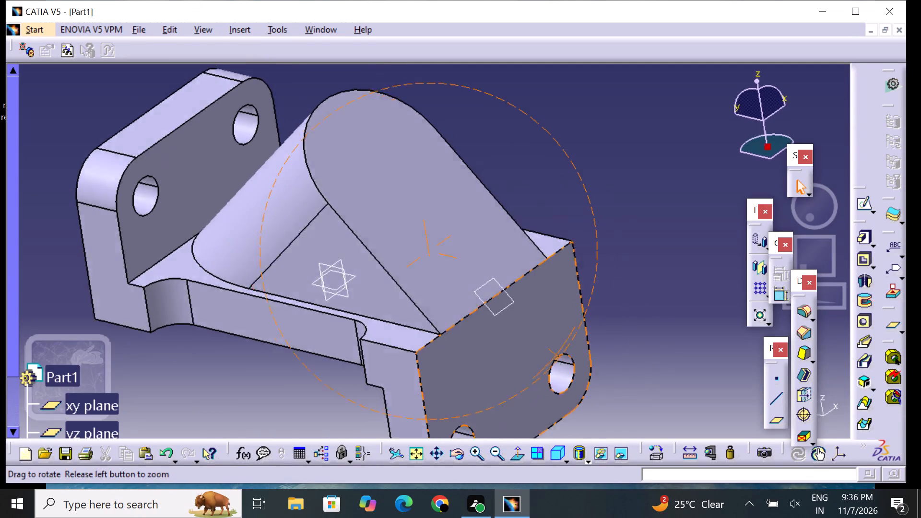
middle_drag(575, 373, 379, 407)
right_drag(575, 373, 345, 380)
middle_drag(606, 354, 528, 267)
right_drag(606, 354, 528, 267)
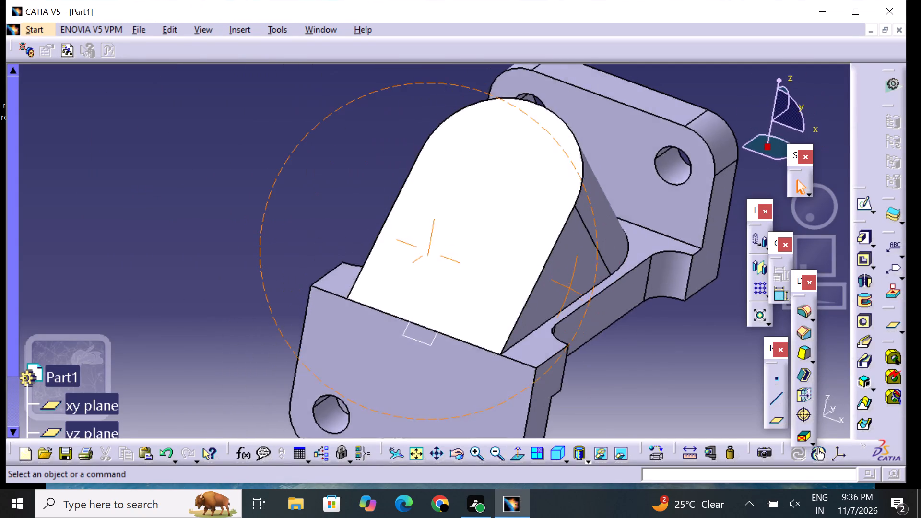
middle_drag(528, 267, 523, 260)
right_drag(528, 267, 520, 256)
middle_drag(626, 334, 539, 302)
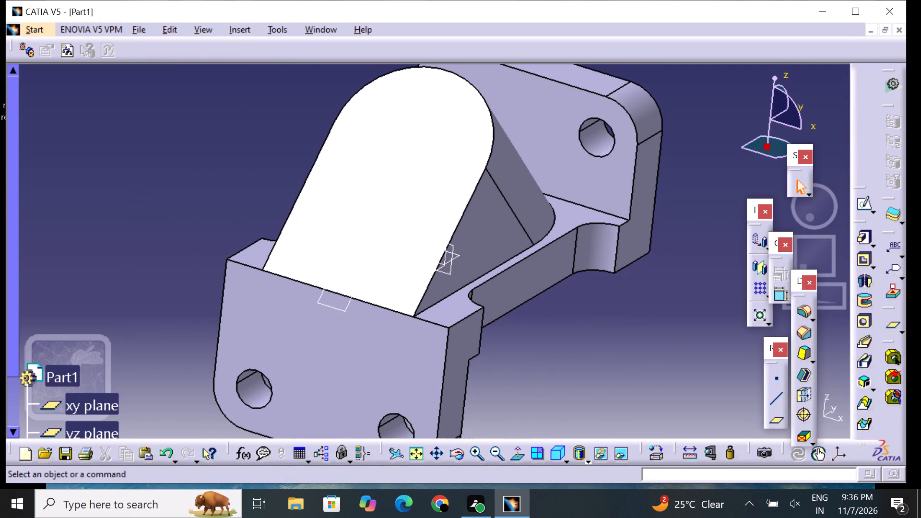
middle_drag(591, 338, 548, 332)
right_drag(591, 338, 548, 332)
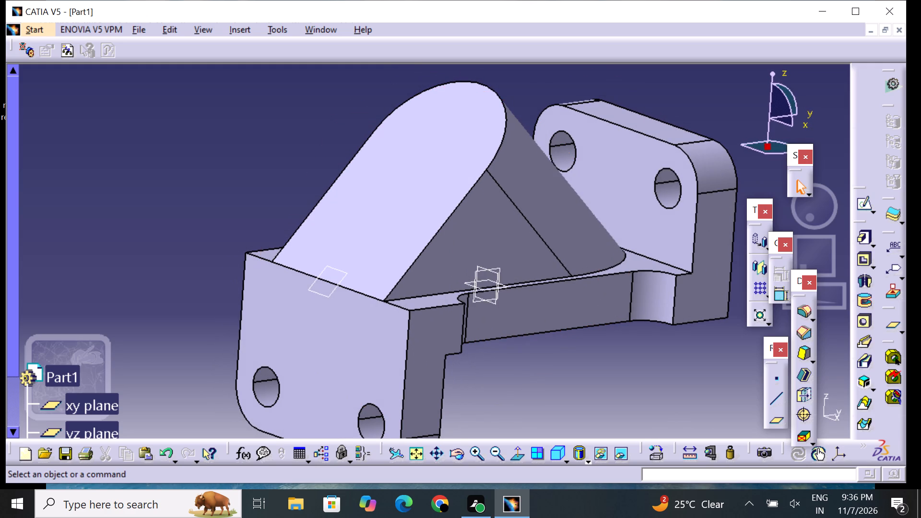
middle_drag(582, 377, 577, 353)
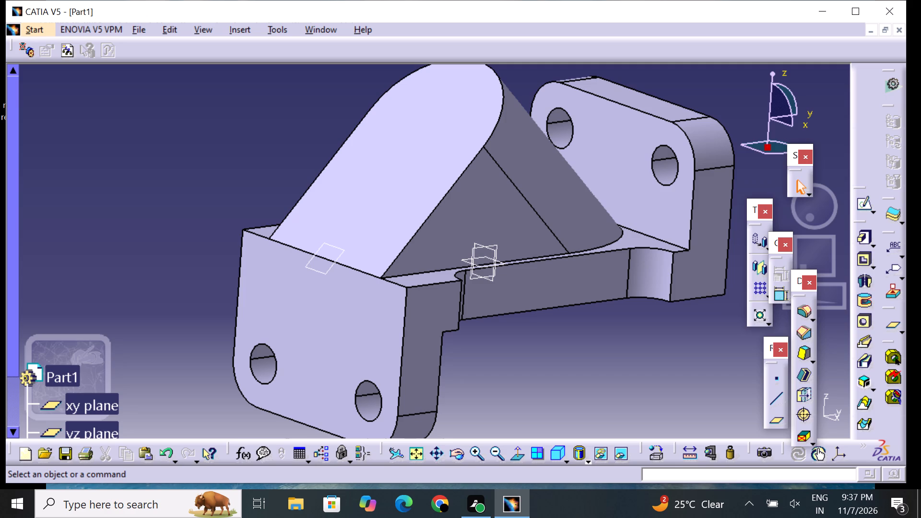
Start a sketch on the boss's sloped arched face and draw a narrow centered rectangle at the origin, about 20 by 120 mm.
click(421, 192)
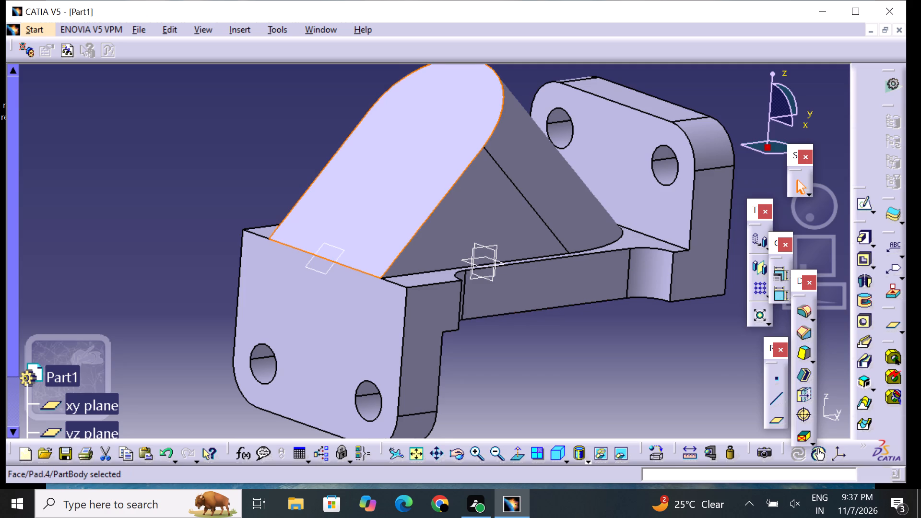
drag(862, 210, 862, 204)
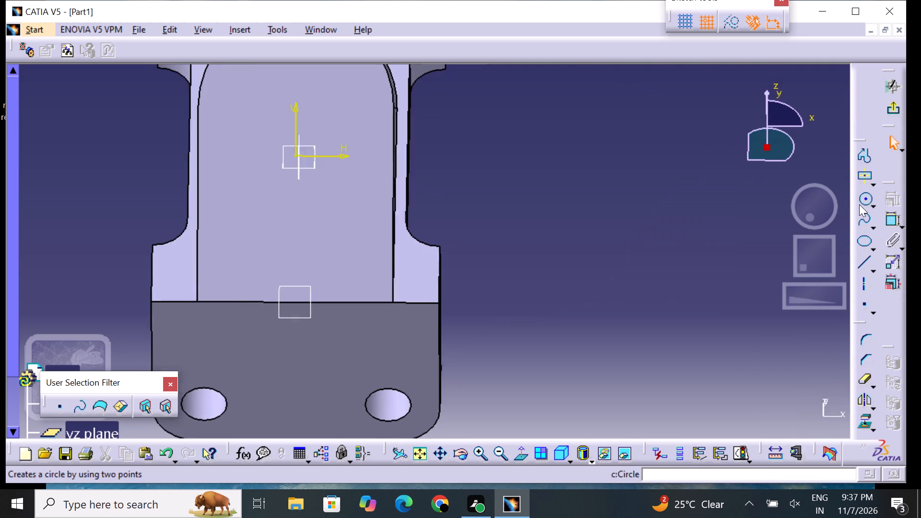
middle_drag(569, 235, 721, 261)
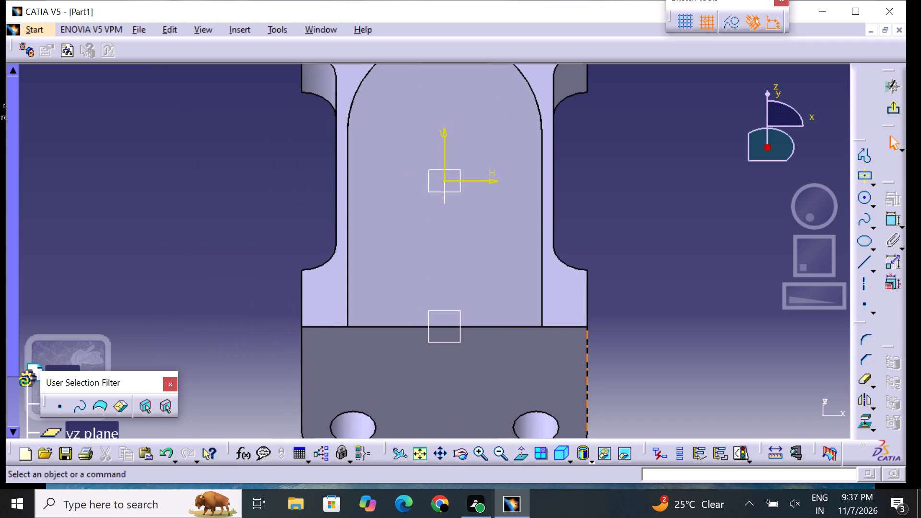
click(506, 458)
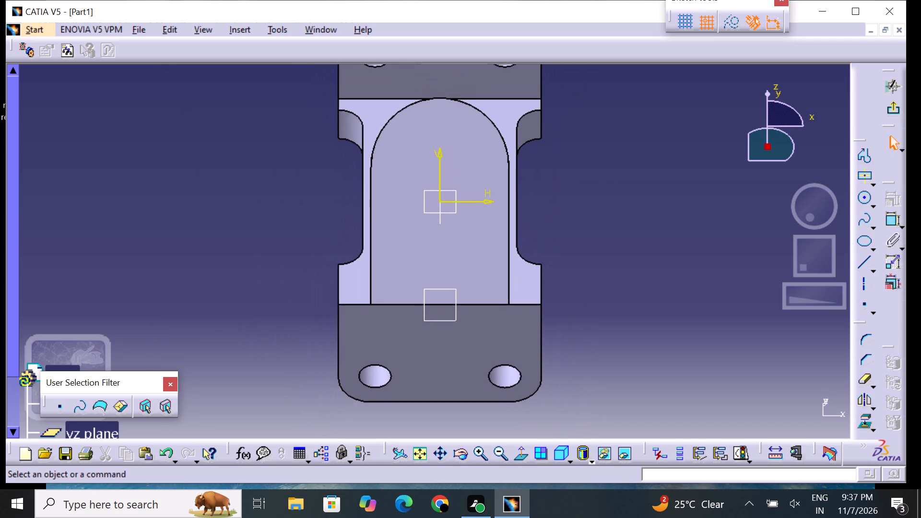
middle_drag(592, 203, 605, 223)
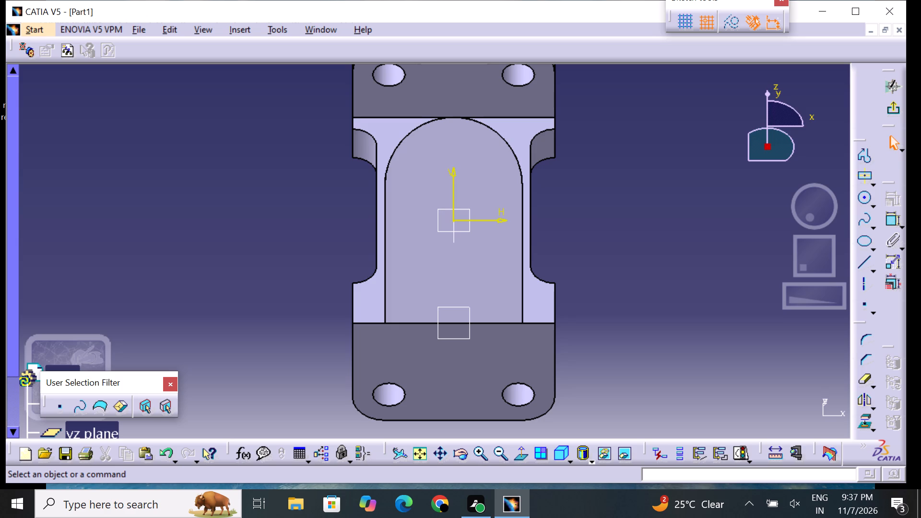
click(863, 178)
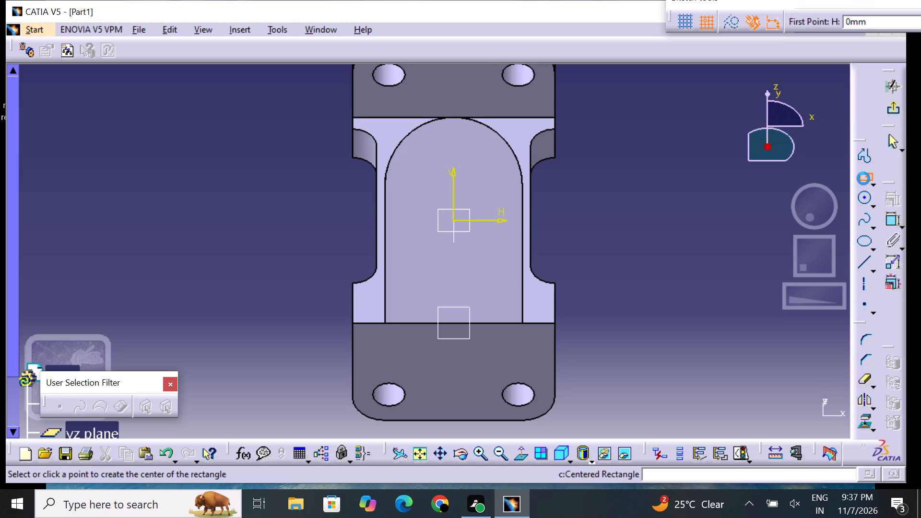
drag(455, 223, 457, 208)
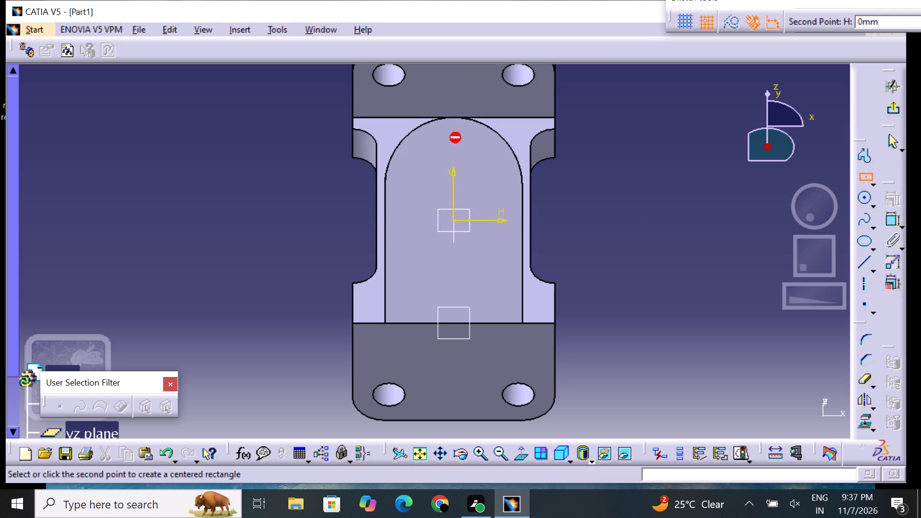
click(466, 129)
click(481, 146)
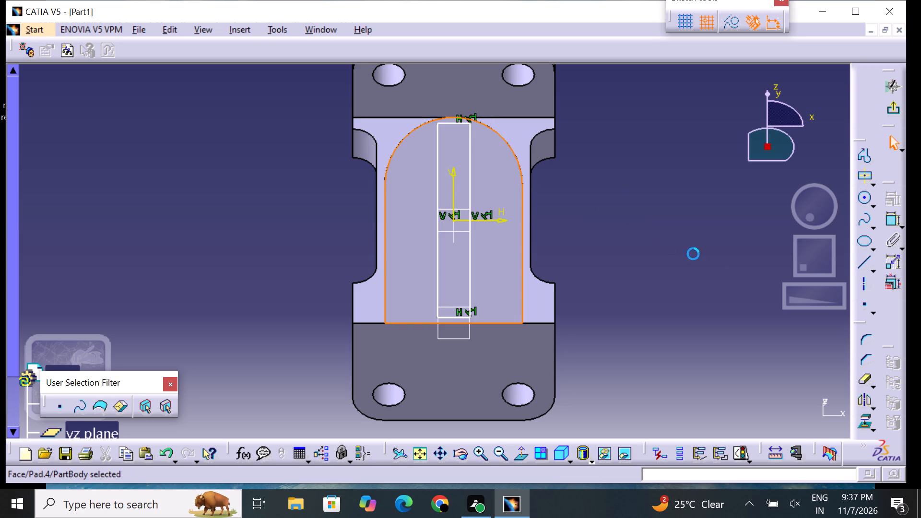
Dimension the distance between the rectangle's two long sides and set it to 10 mm.
click(893, 221)
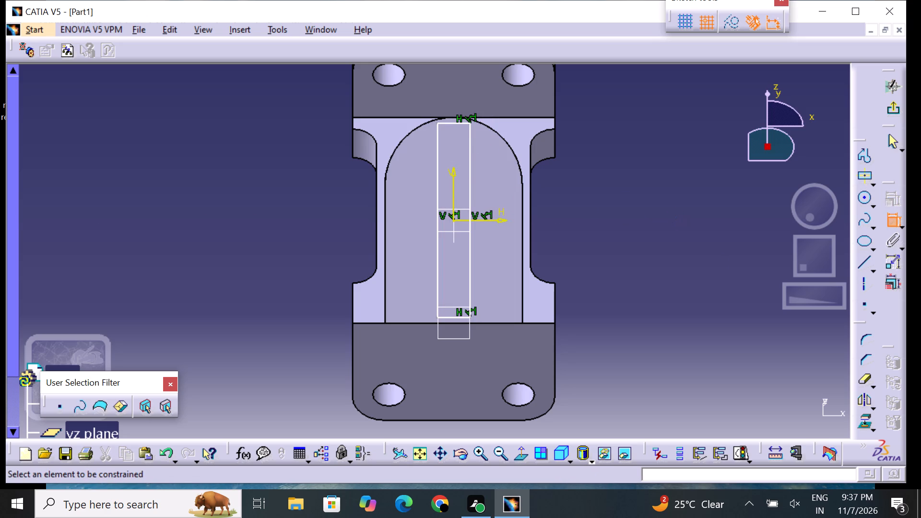
click(439, 180)
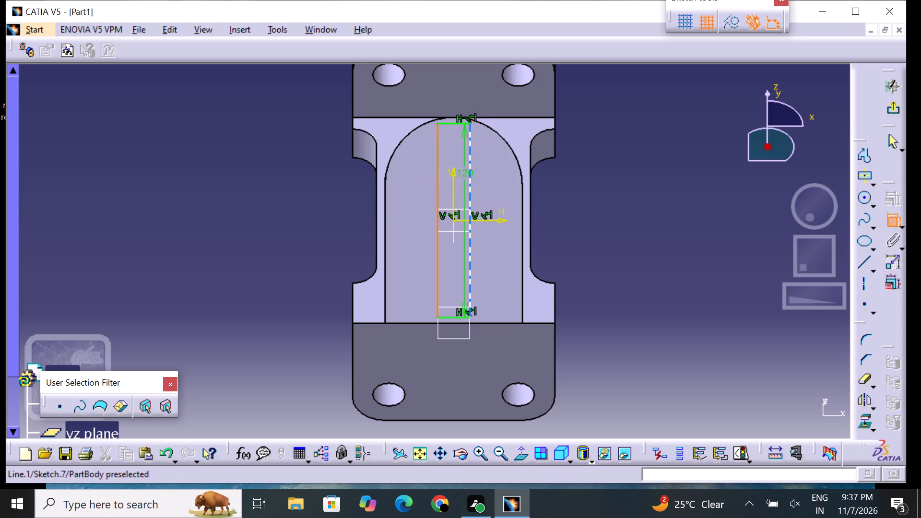
click(470, 175)
click(488, 190)
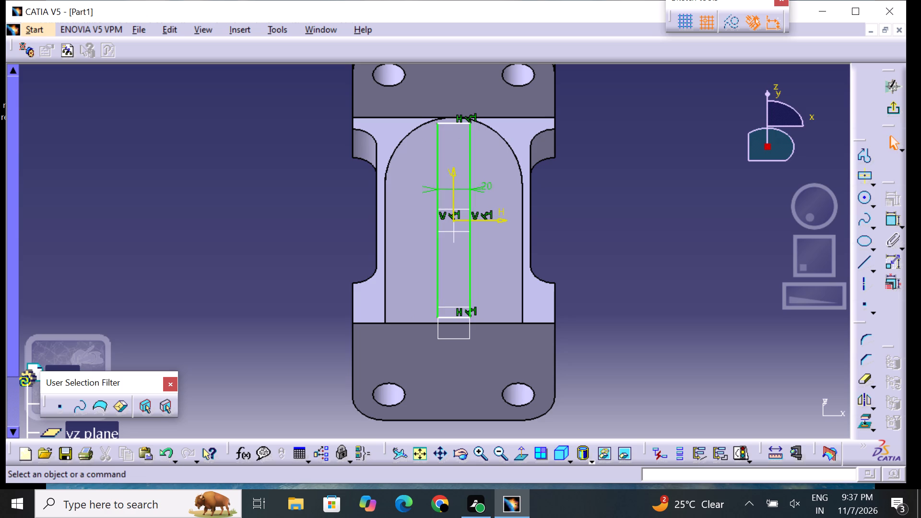
double_click(488, 188)
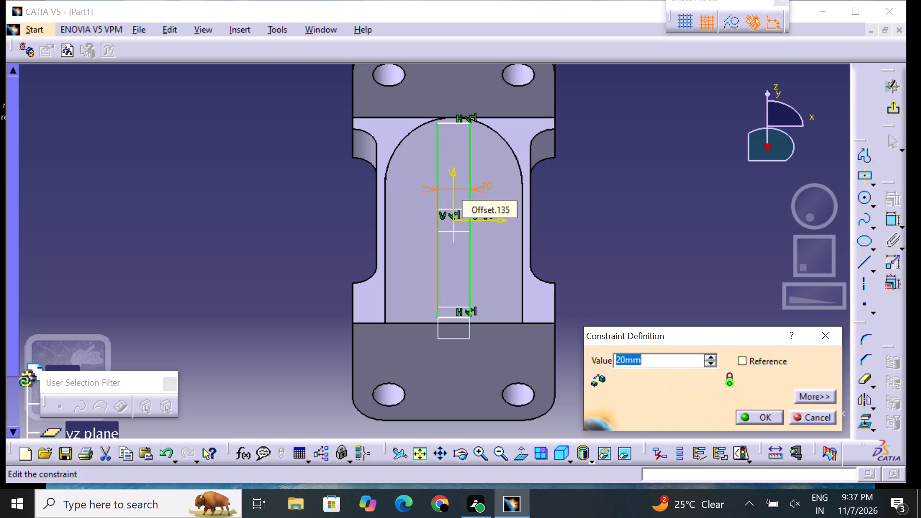
key(BackSpace)
text(10)
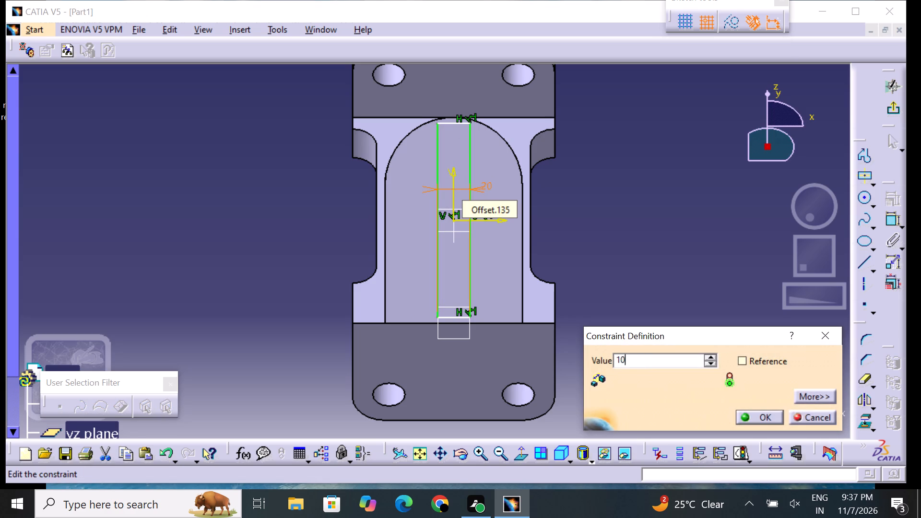
key(Return)
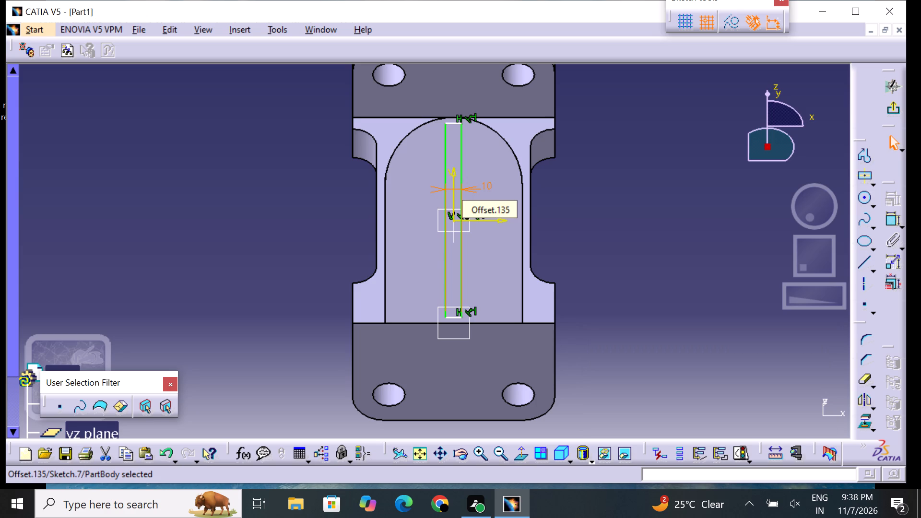
click(614, 227)
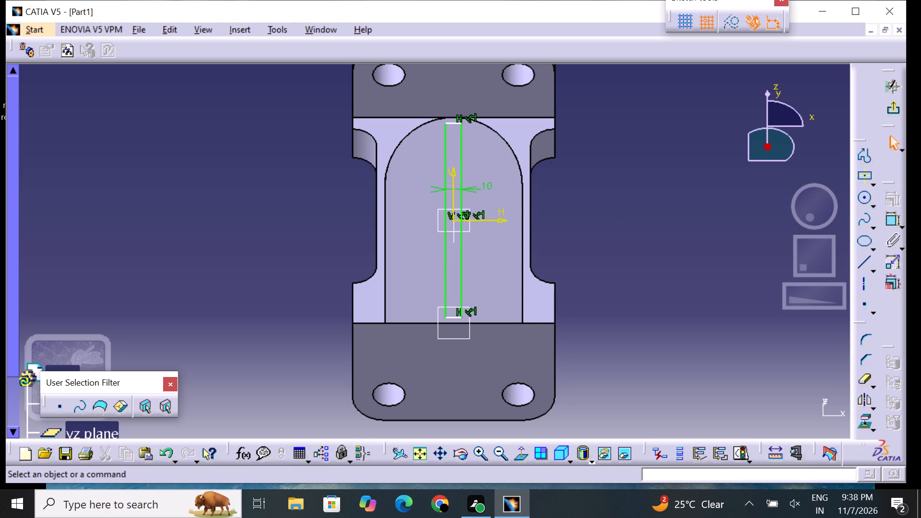
Constrain the rectangle's two long sides symmetric about the sketch's vertical axis.
click(891, 220)
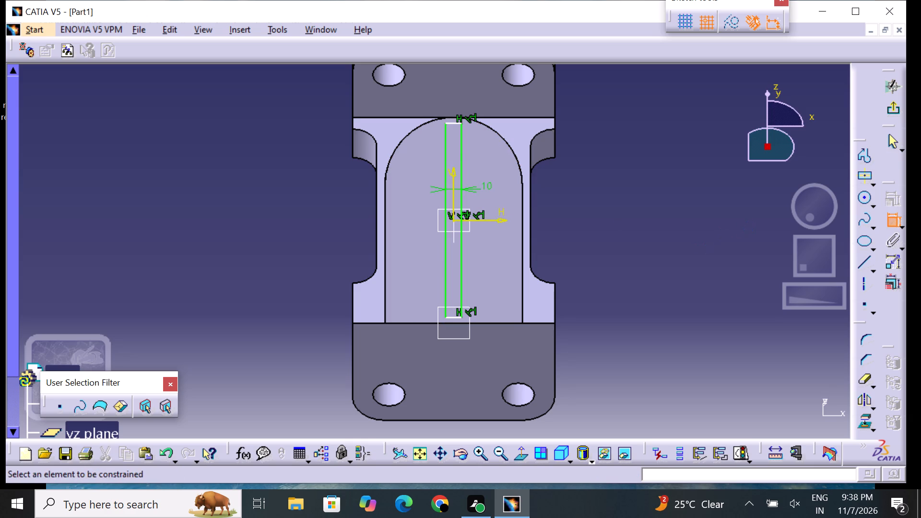
click(443, 204)
click(462, 197)
right_click(462, 197)
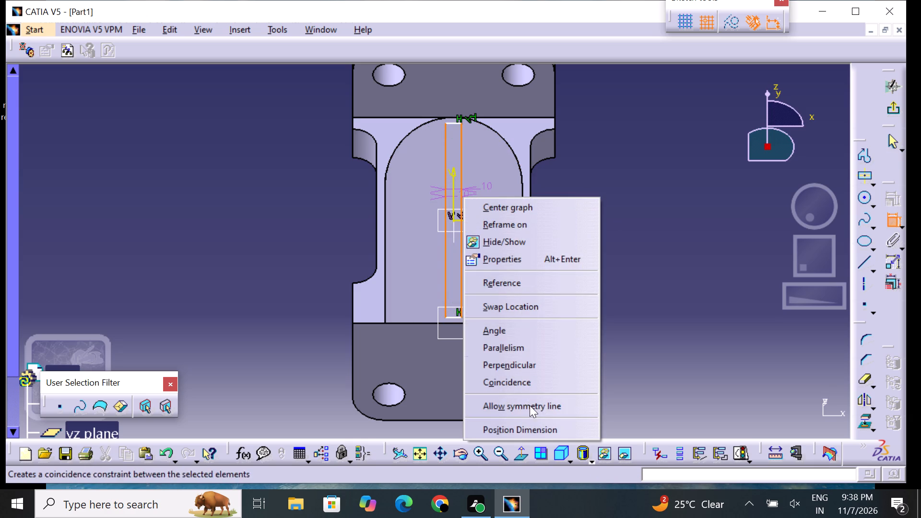
click(522, 404)
click(452, 180)
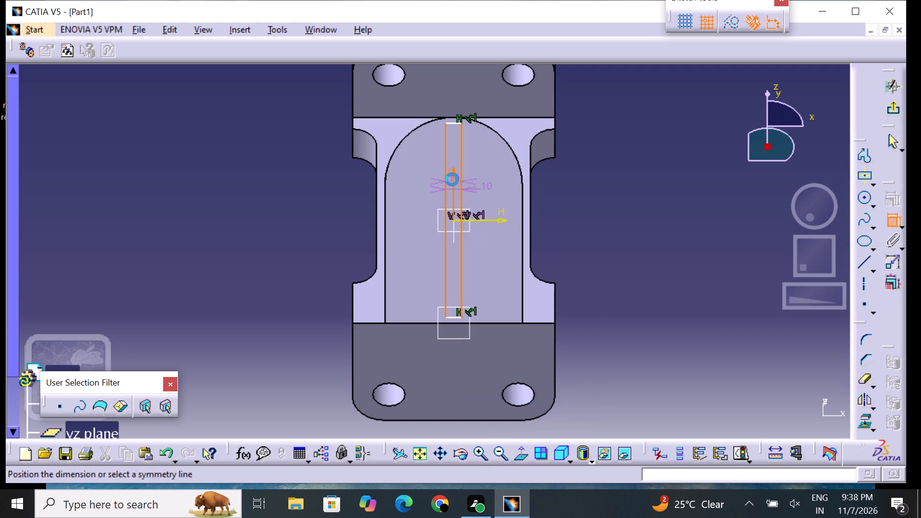
click(588, 231)
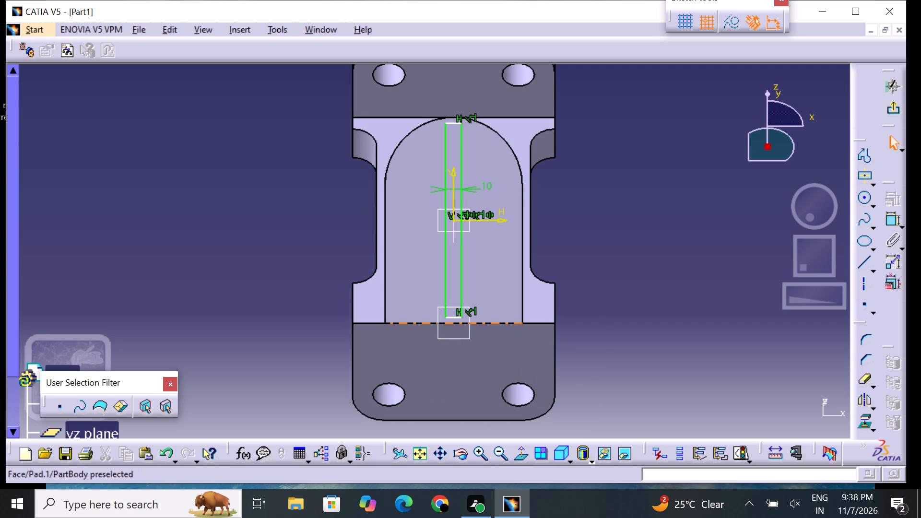
Stretch the rectangle lengthwise so both short ends extend past the arched face, and exit the sketch.
drag(454, 318, 460, 347)
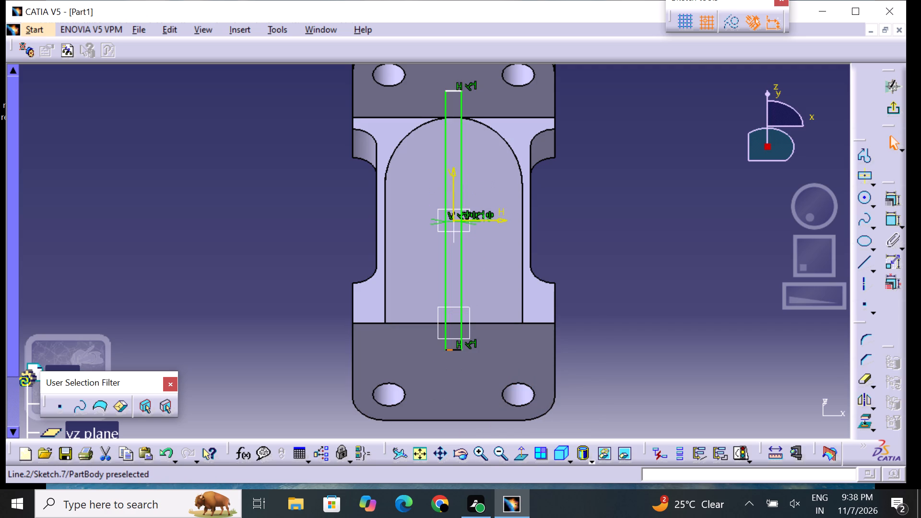
drag(460, 347, 461, 354)
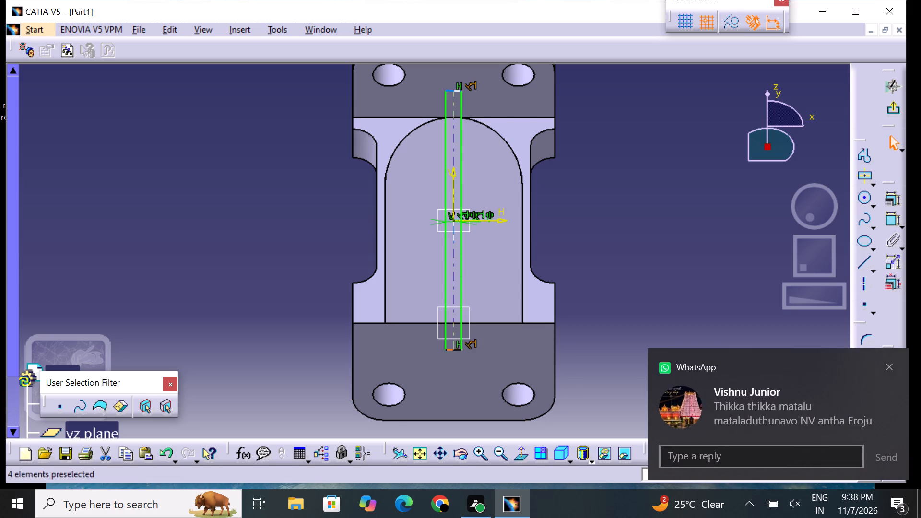
click(594, 272)
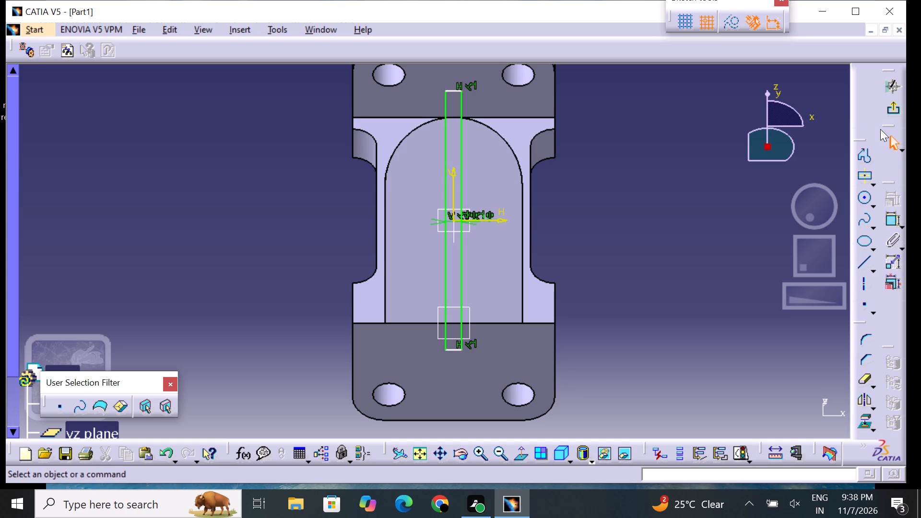
click(890, 108)
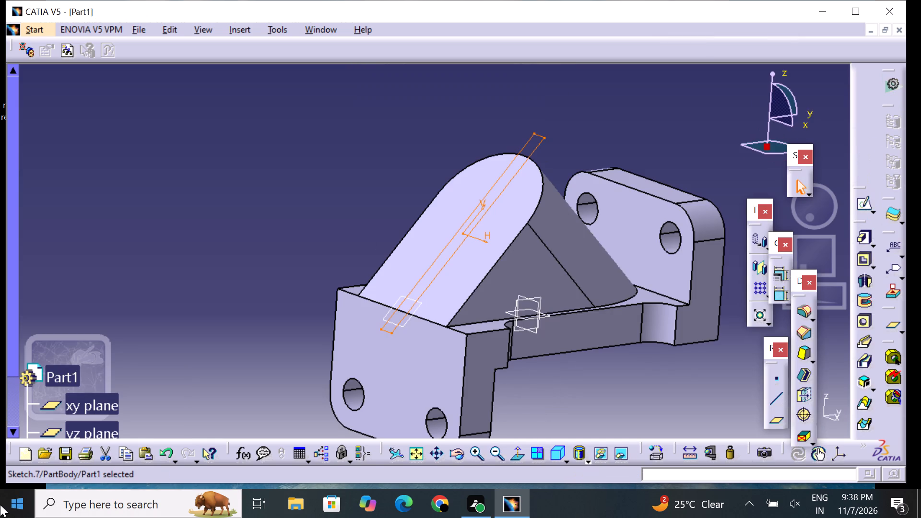
middle_drag(542, 388, 490, 357)
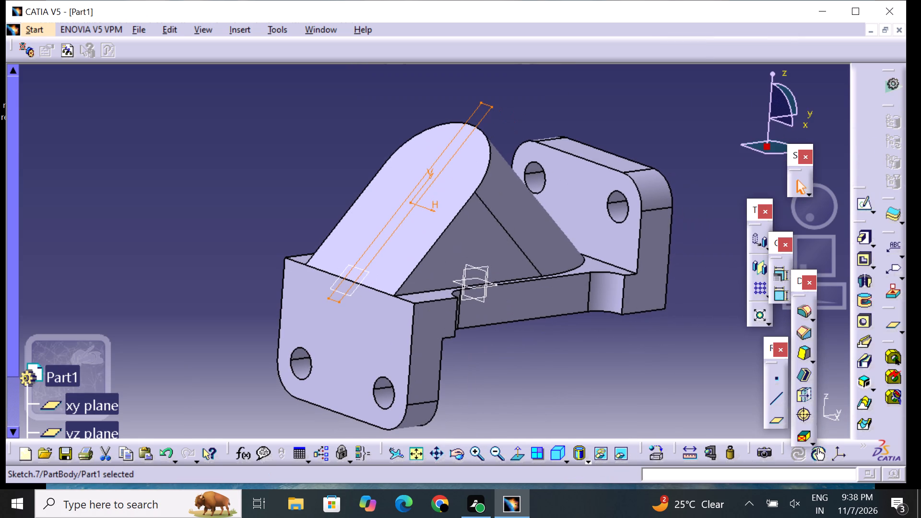
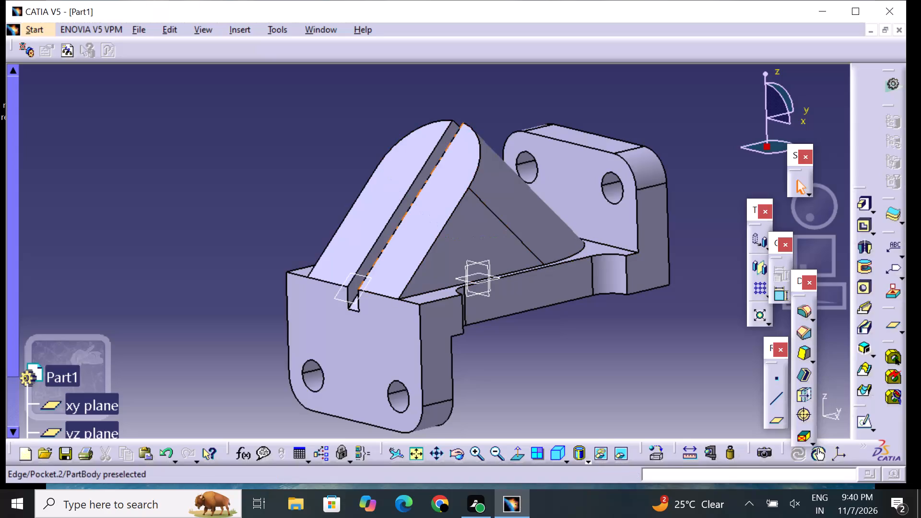
Start a hole on the boss's sloped arched face, with a blind extension and the counterbored type.
click(391, 170)
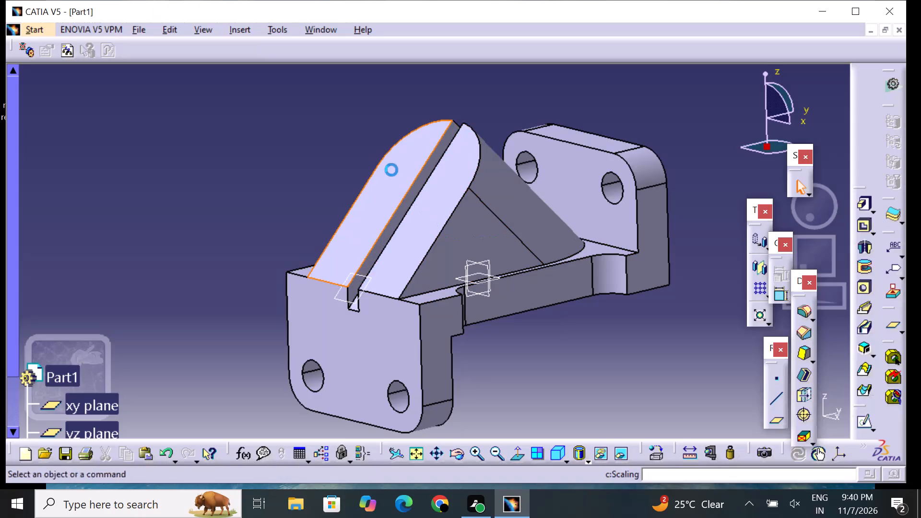
click(866, 287)
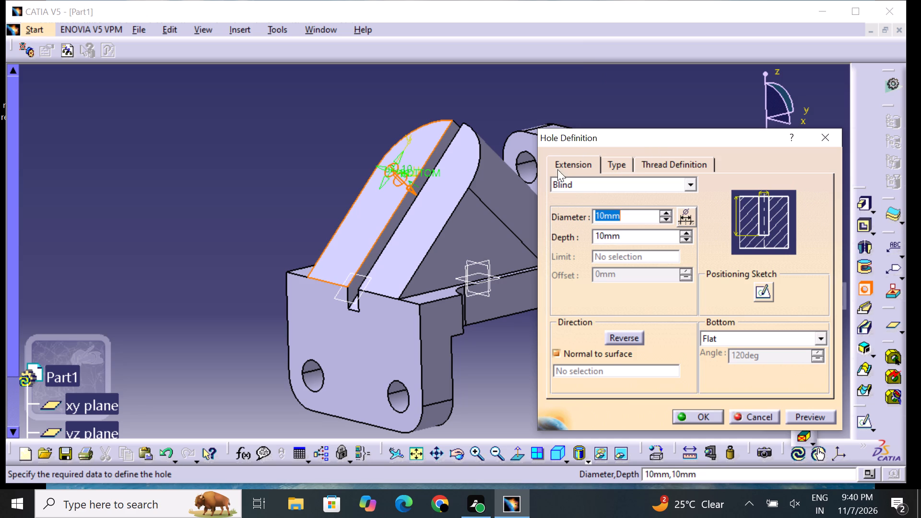
click(590, 183)
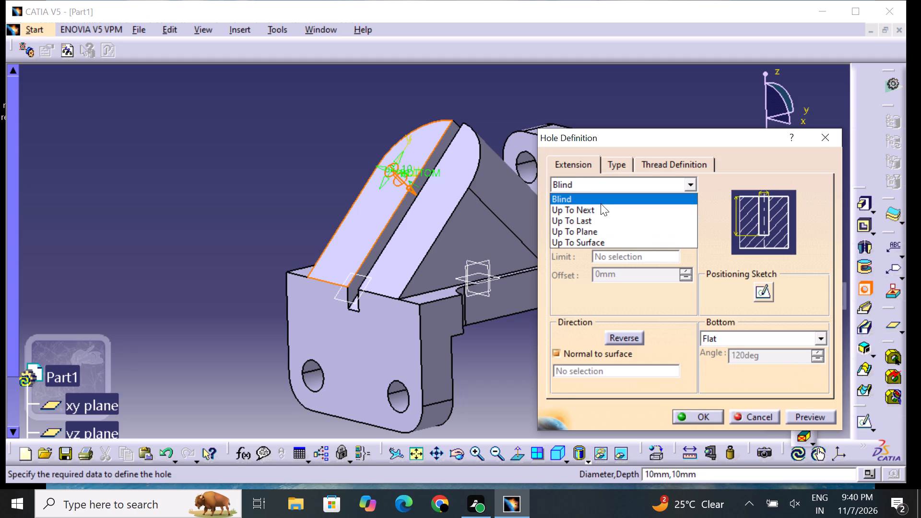
click(598, 200)
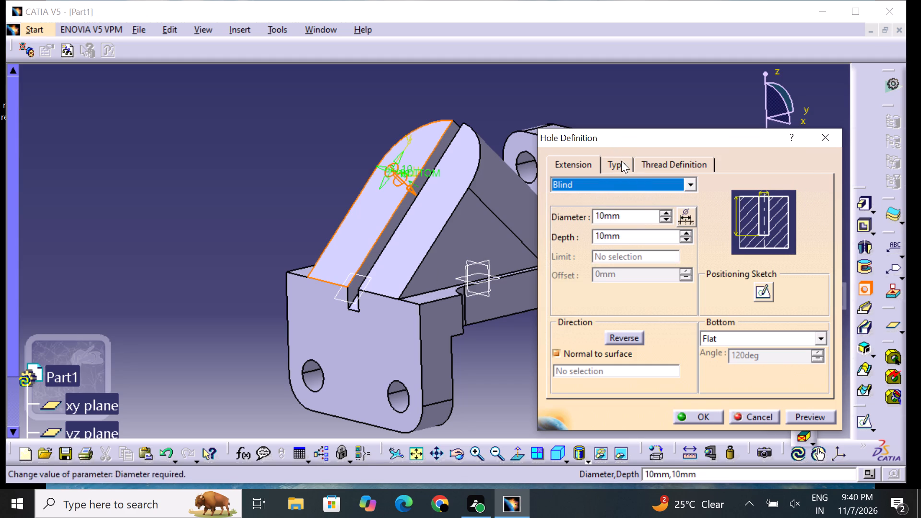
click(621, 161)
click(623, 180)
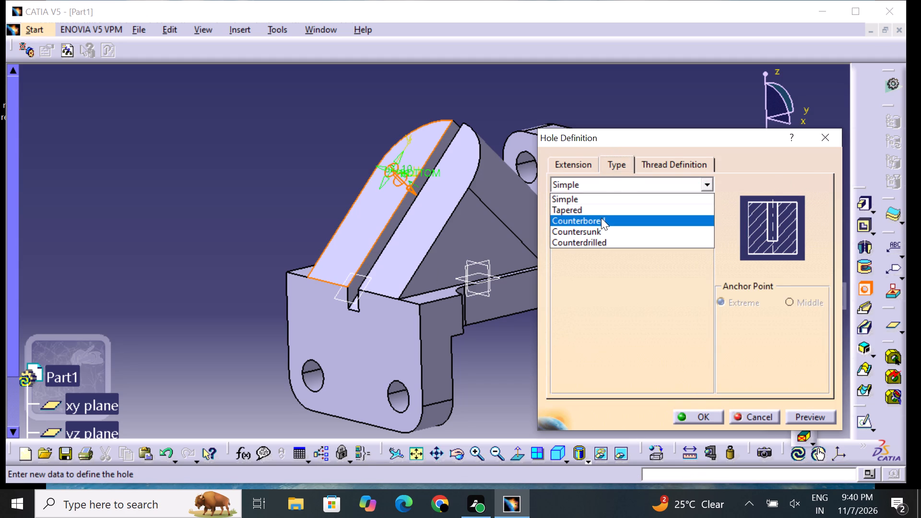
click(601, 218)
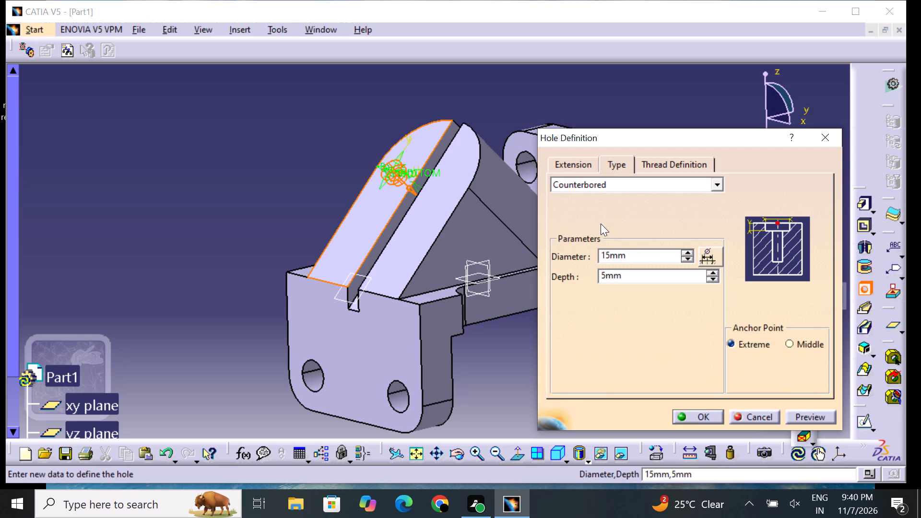
Edit the hole's positioning sketch to make its center point concentric with the face's rounded arc edge, and exit the sketch.
click(574, 166)
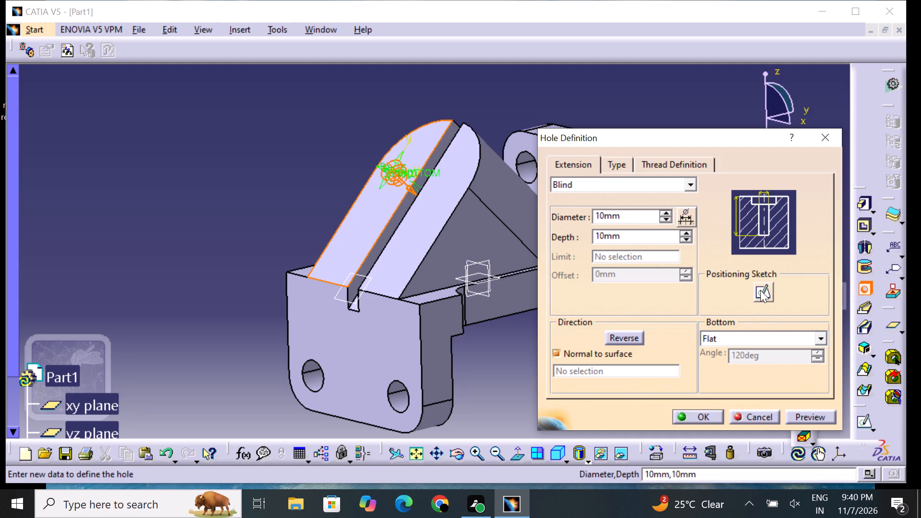
click(760, 290)
middle_drag(595, 299, 646, 318)
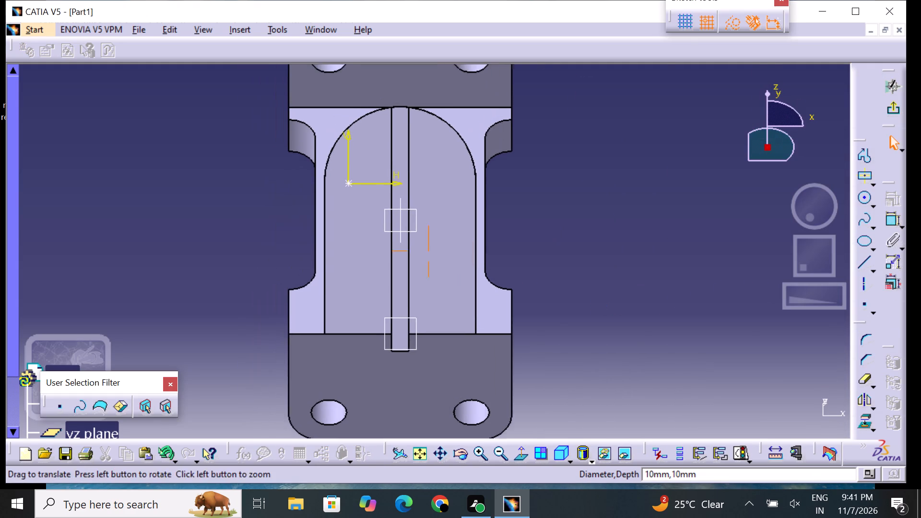
middle_drag(646, 318, 687, 333)
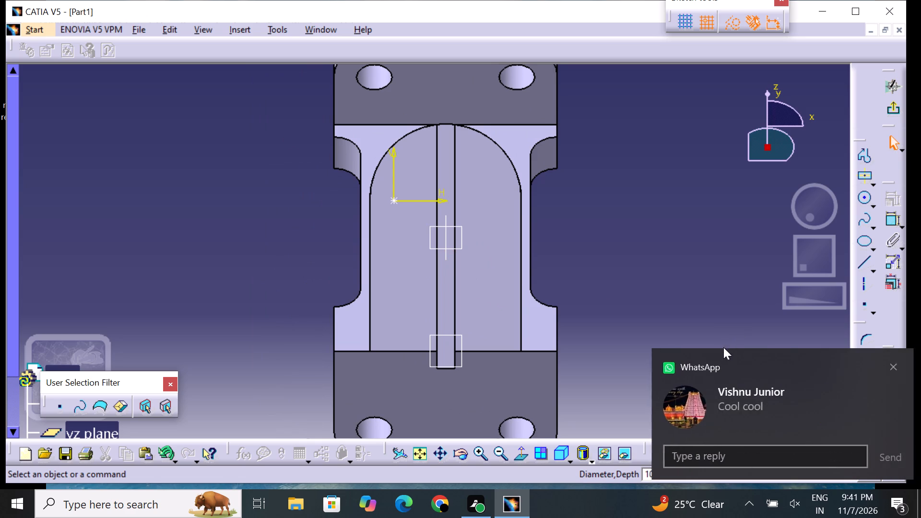
drag(892, 209, 892, 212)
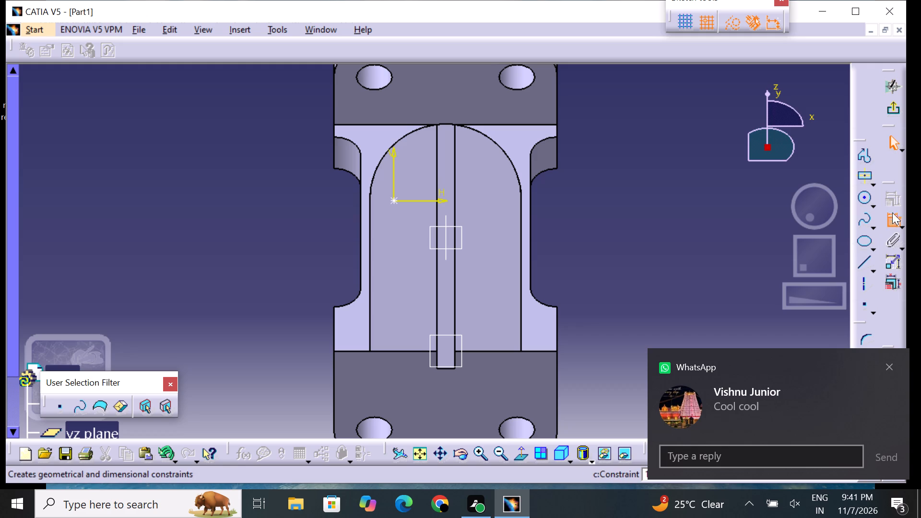
drag(892, 212, 892, 215)
click(400, 141)
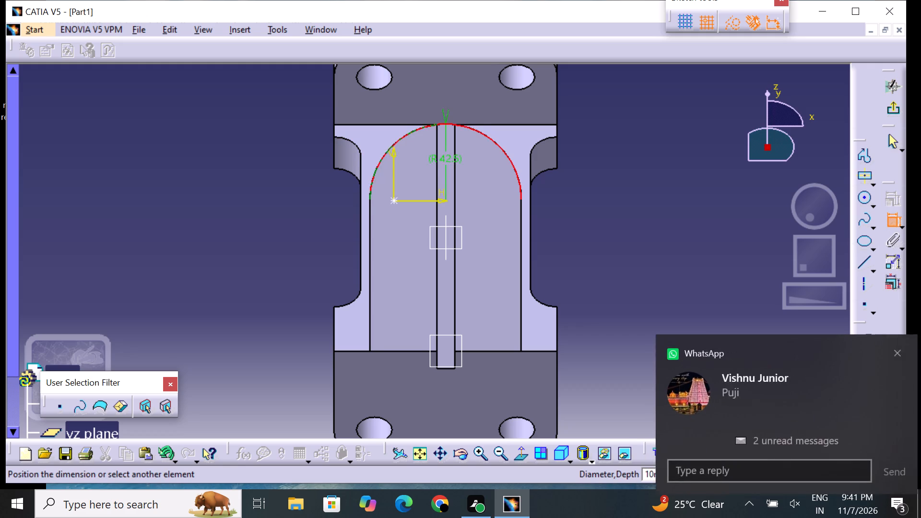
click(395, 203)
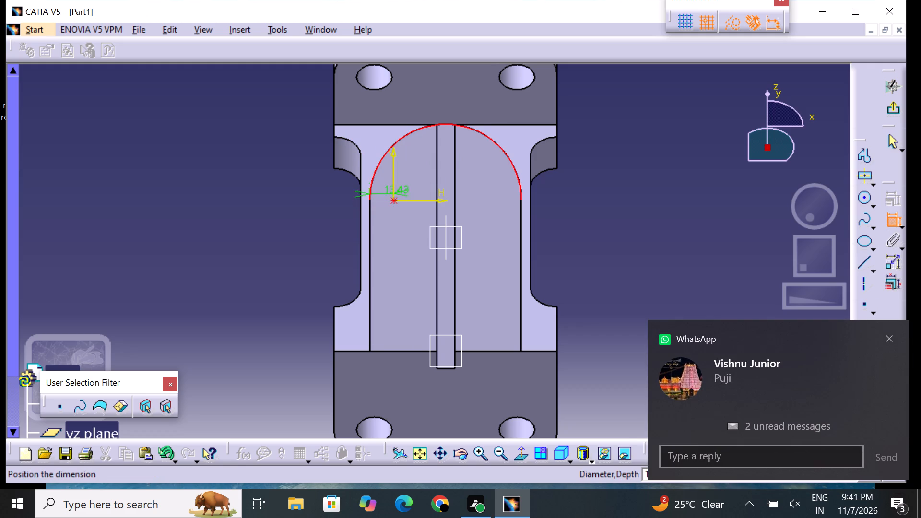
right_click(402, 180)
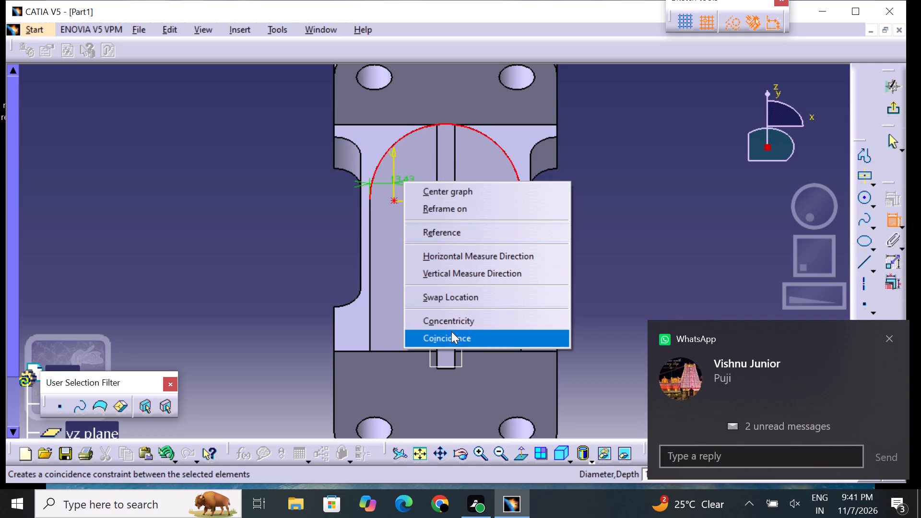
click(457, 319)
click(614, 238)
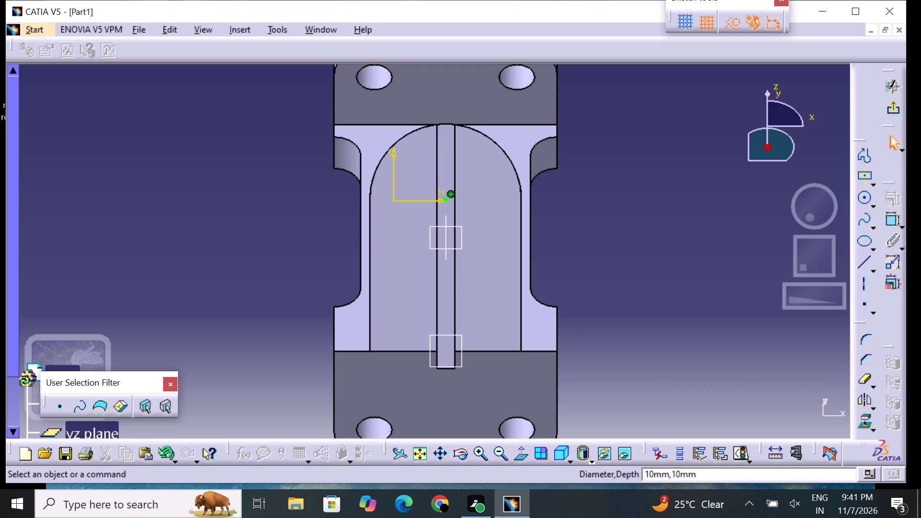
click(889, 108)
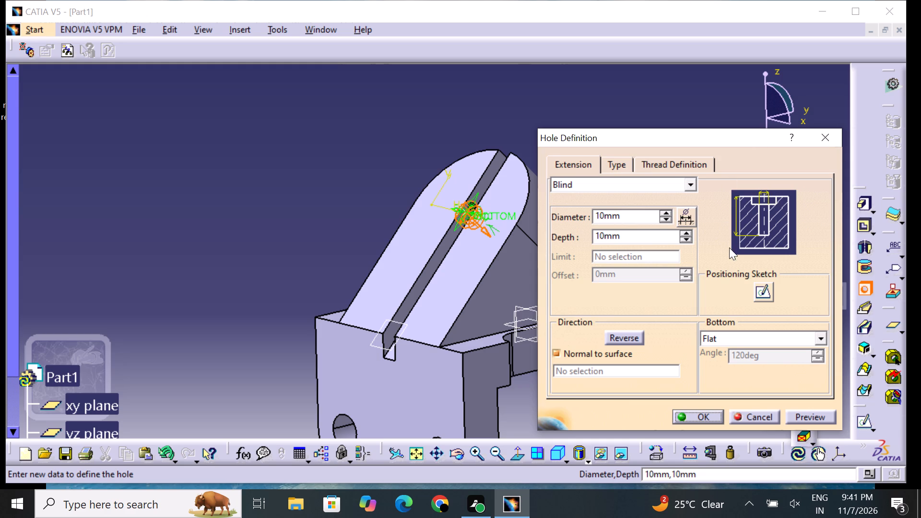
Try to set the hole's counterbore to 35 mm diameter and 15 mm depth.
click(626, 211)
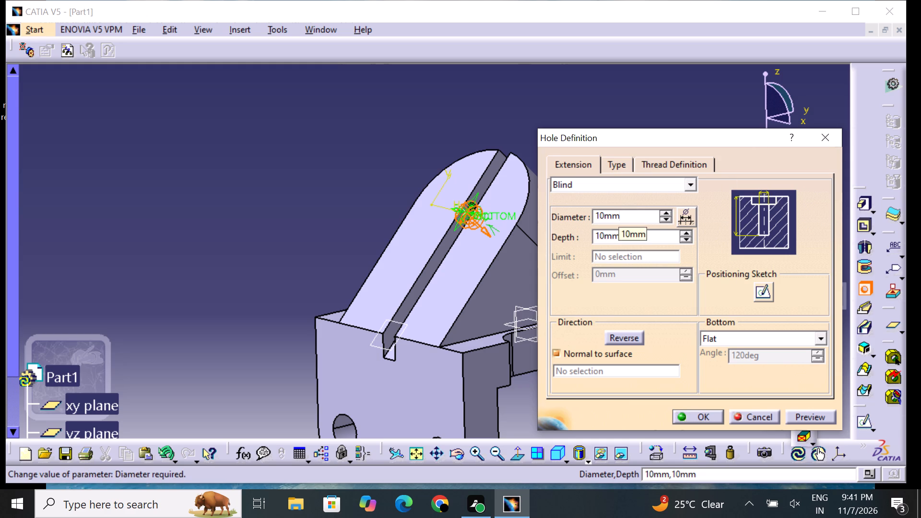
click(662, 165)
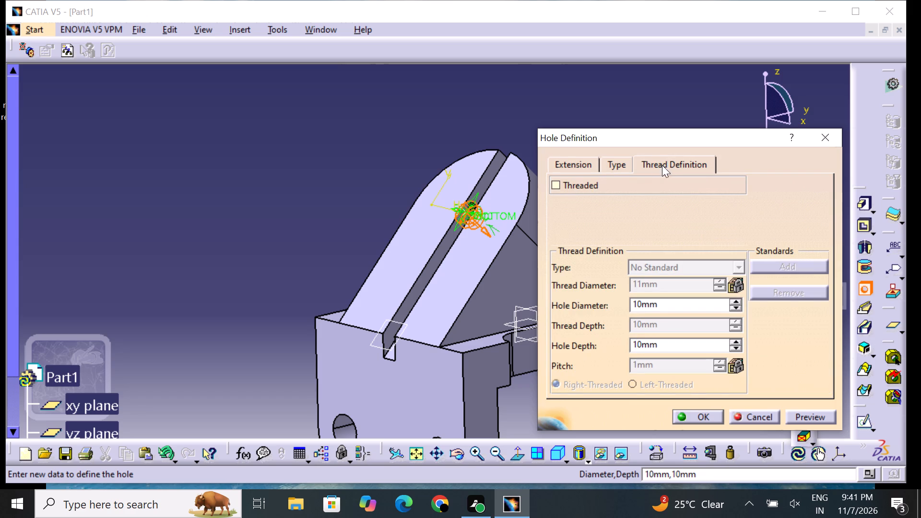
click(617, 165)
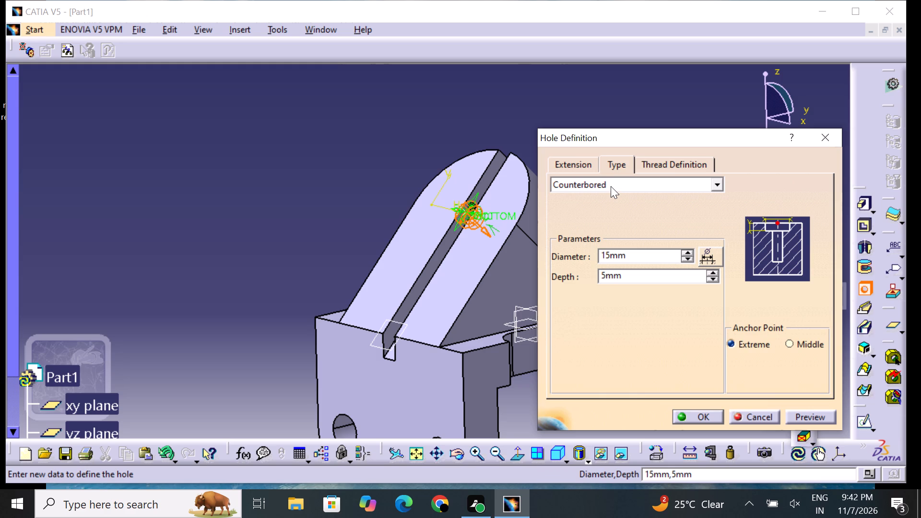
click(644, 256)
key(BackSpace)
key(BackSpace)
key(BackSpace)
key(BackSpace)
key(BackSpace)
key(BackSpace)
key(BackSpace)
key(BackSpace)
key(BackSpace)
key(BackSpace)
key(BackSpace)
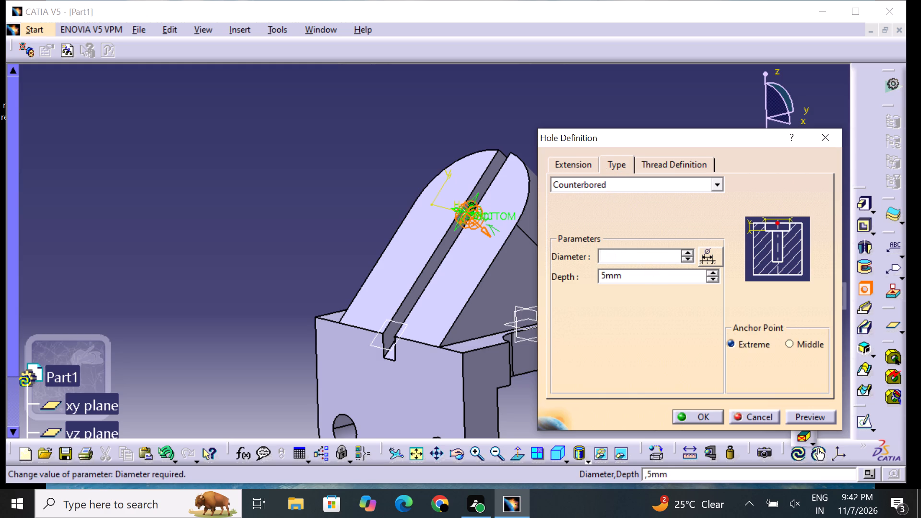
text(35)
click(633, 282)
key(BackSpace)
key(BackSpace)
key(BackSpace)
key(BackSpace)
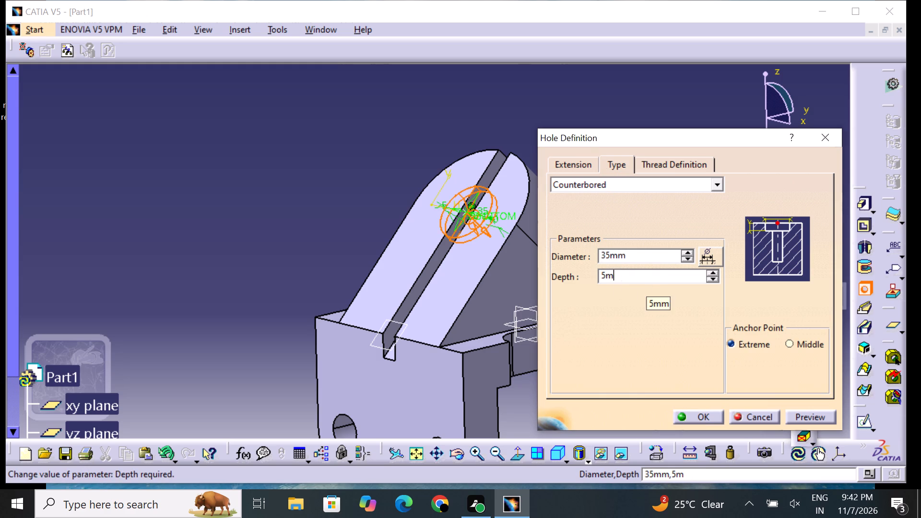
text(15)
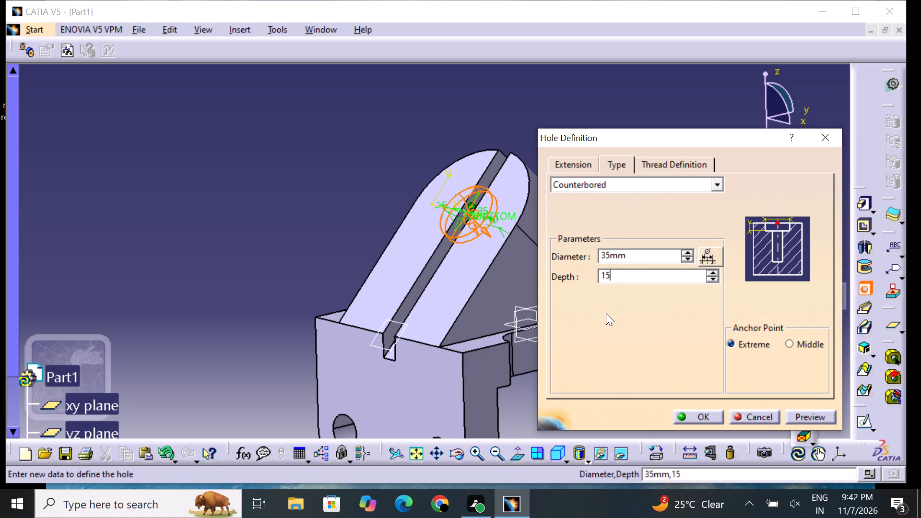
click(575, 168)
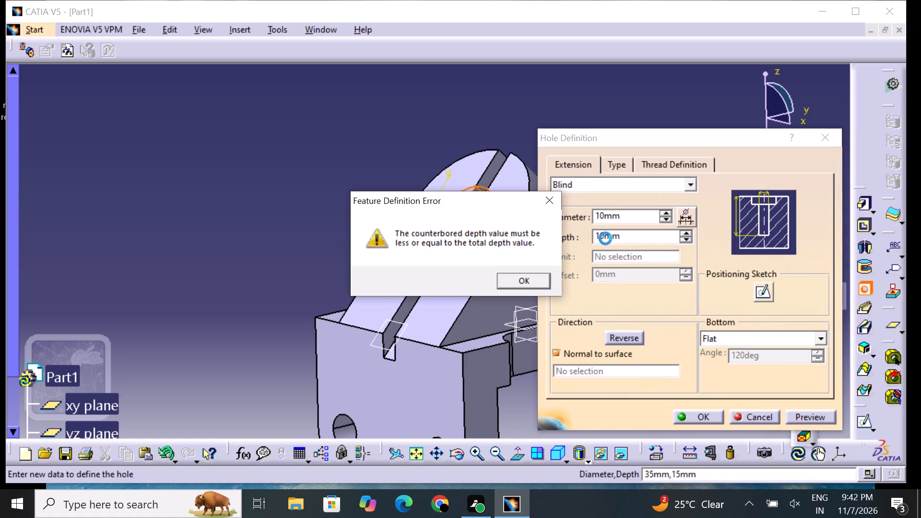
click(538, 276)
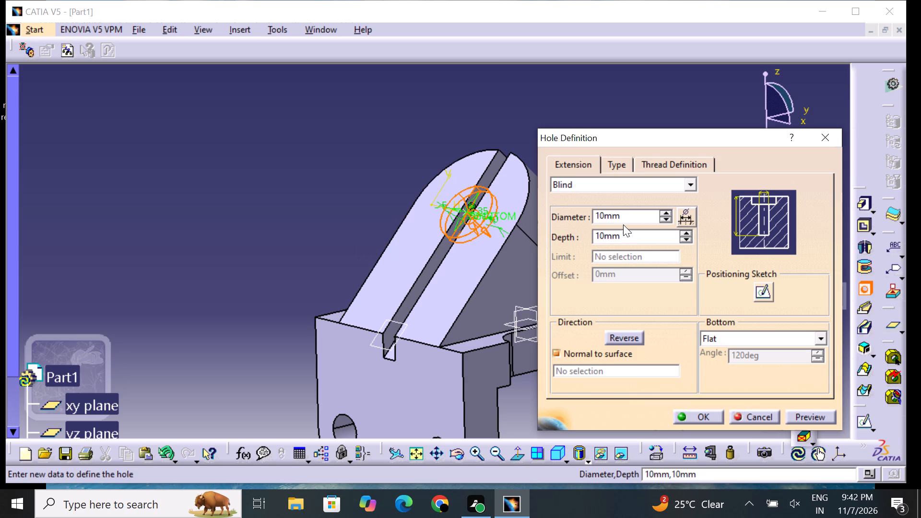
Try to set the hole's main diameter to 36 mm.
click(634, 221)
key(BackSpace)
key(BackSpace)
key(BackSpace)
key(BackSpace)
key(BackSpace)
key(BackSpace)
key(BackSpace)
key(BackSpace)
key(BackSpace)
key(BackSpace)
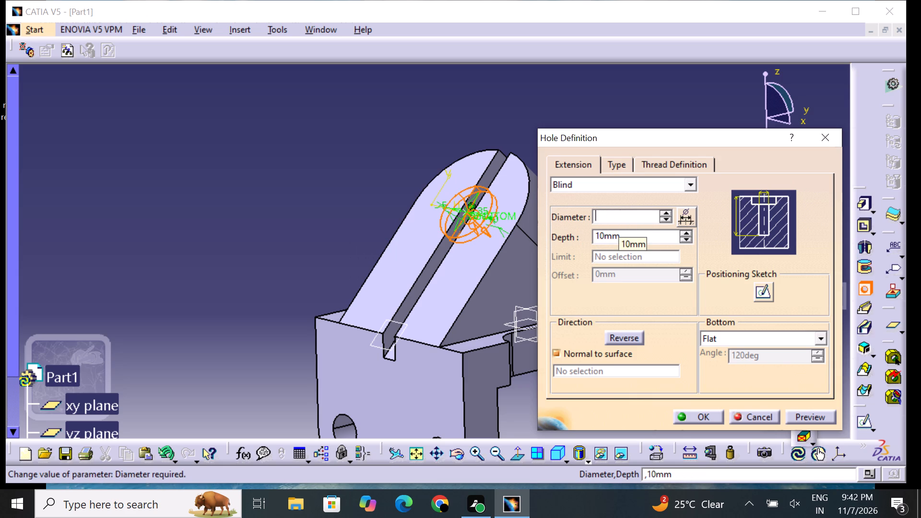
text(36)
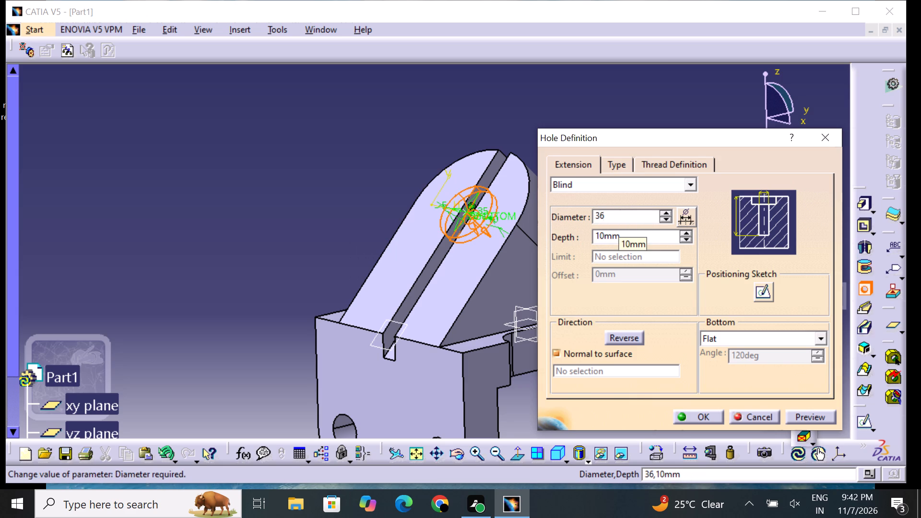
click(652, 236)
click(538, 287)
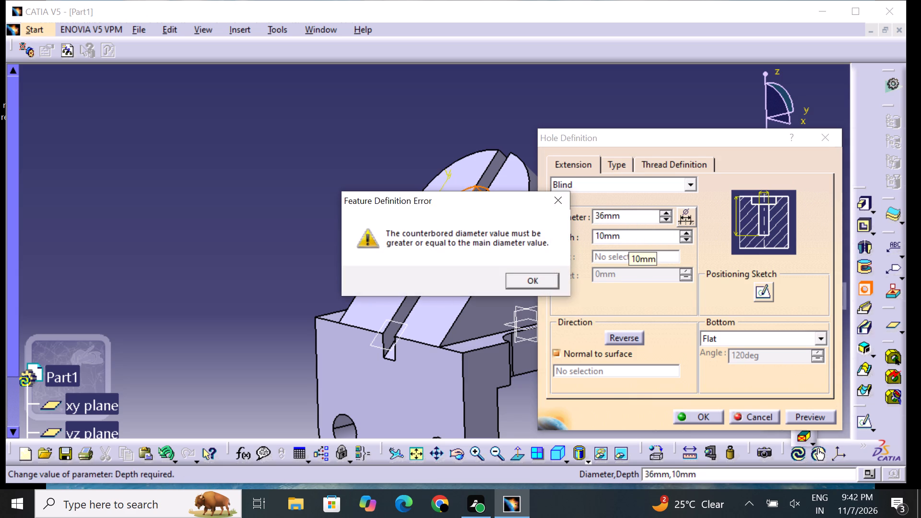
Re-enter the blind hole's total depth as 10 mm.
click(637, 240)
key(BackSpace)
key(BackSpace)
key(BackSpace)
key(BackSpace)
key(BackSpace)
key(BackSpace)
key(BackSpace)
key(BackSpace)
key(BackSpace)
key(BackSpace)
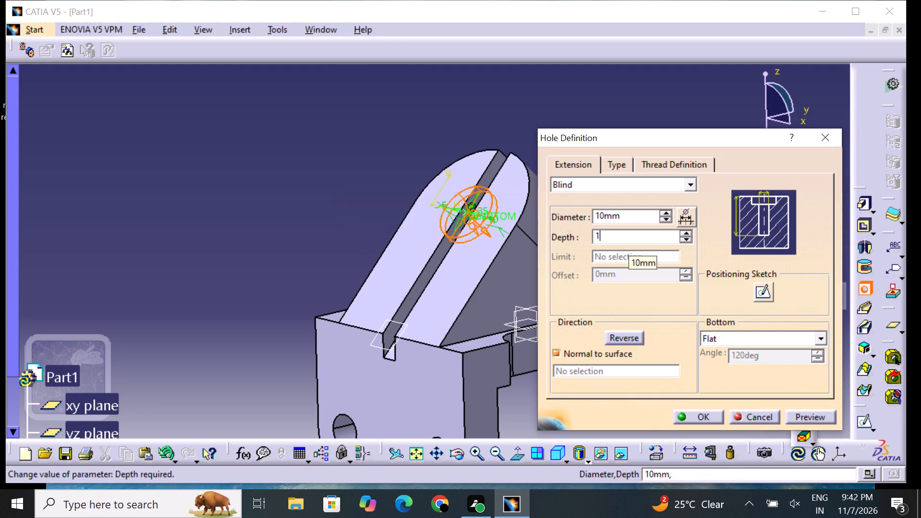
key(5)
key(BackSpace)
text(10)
Set the hole's counterbore diameter to 36 mm.
click(623, 167)
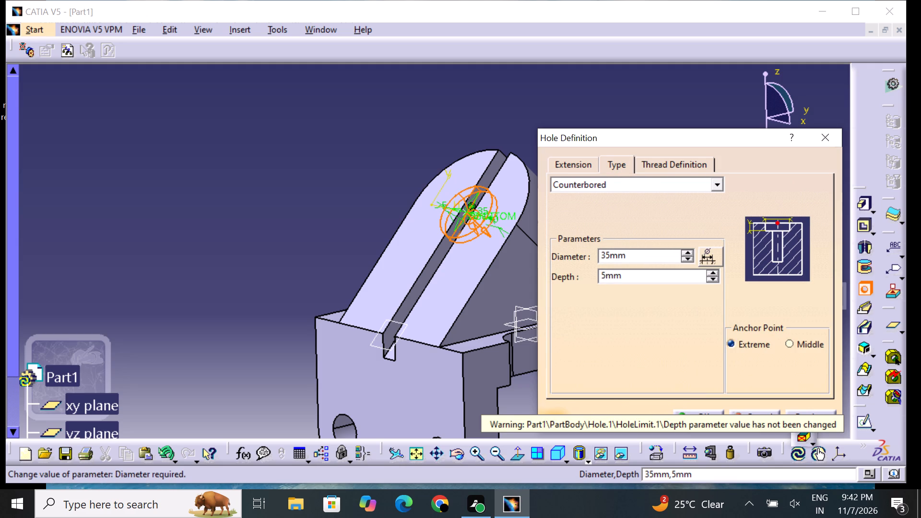
key(BackSpace)
key(BackSpace)
key(BackSpace)
key(BackSpace)
key(BackSpace)
key(BackSpace)
key(BackSpace)
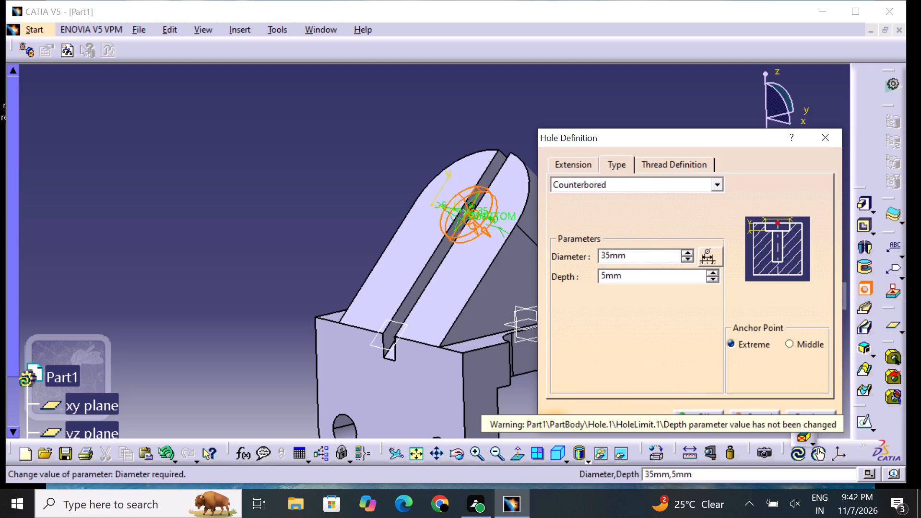
click(627, 260)
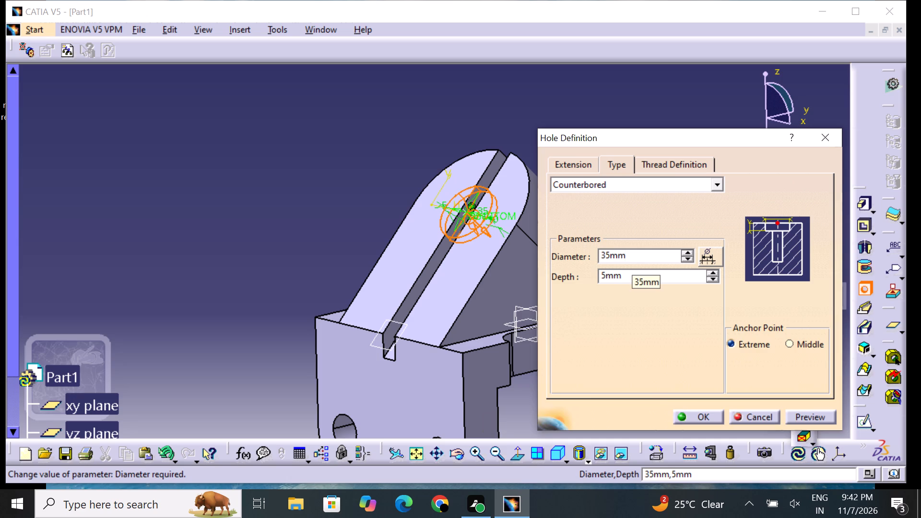
key(BackSpace)
key(BackSpace)
key(BackSpace)
key(6)
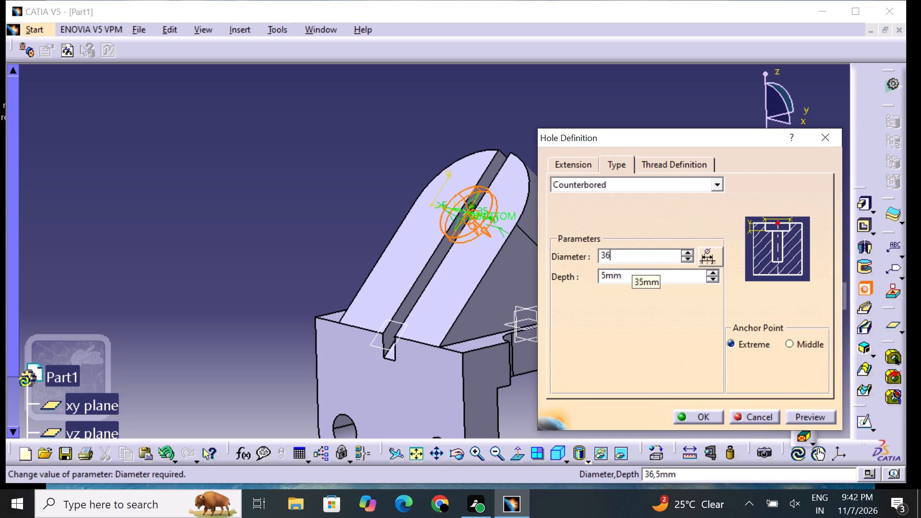
Change the hole's extension to Up To Last.
click(572, 161)
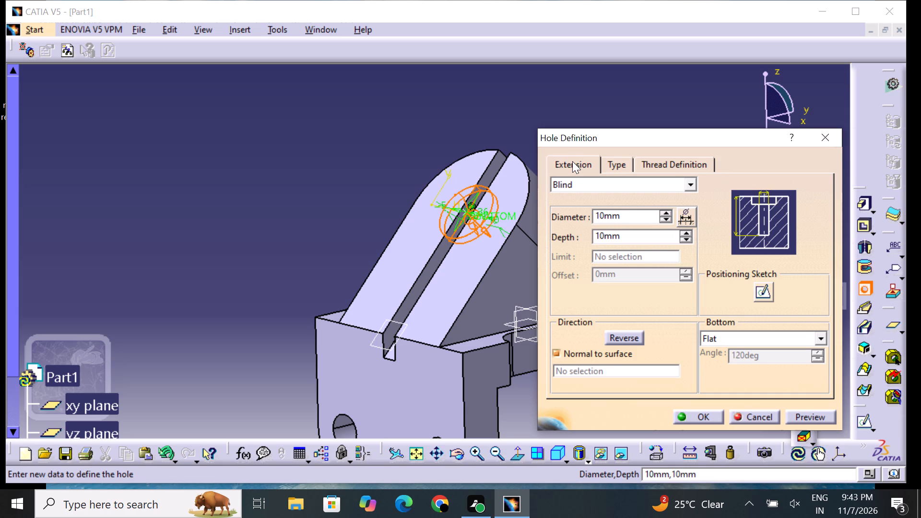
click(586, 189)
click(586, 219)
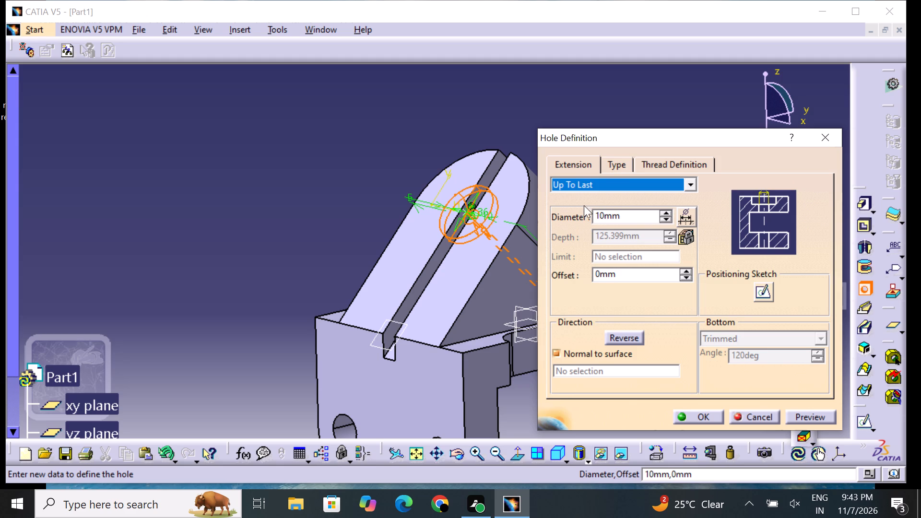
Keep the hole type as Counterbored and set its counterbore depth to 15 mm.
click(618, 163)
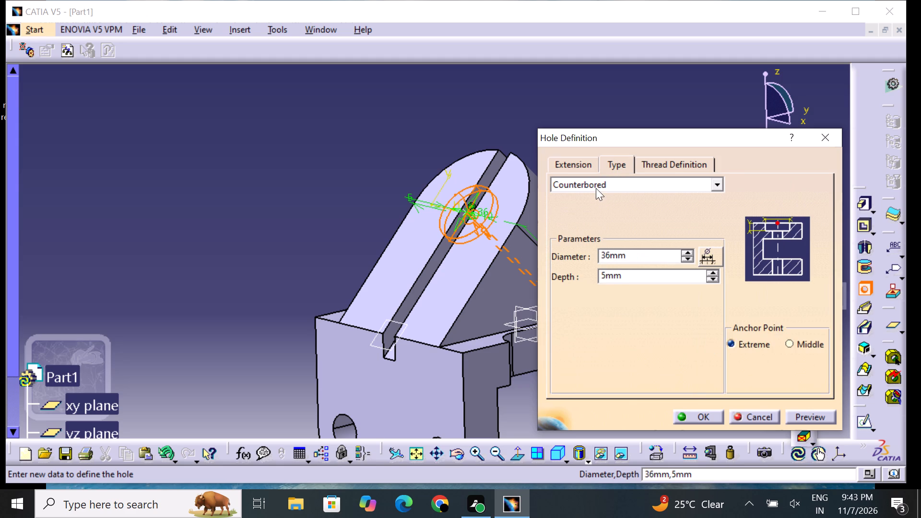
click(596, 188)
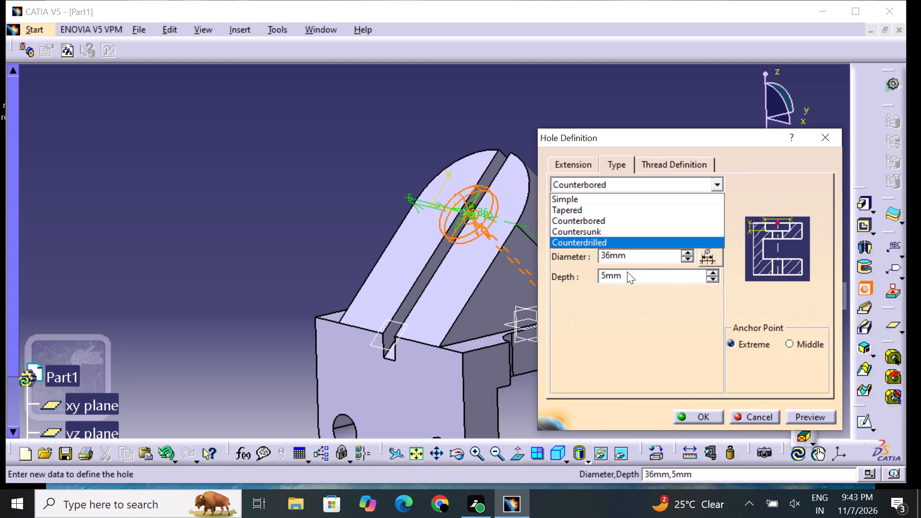
click(627, 271)
key(BackSpace)
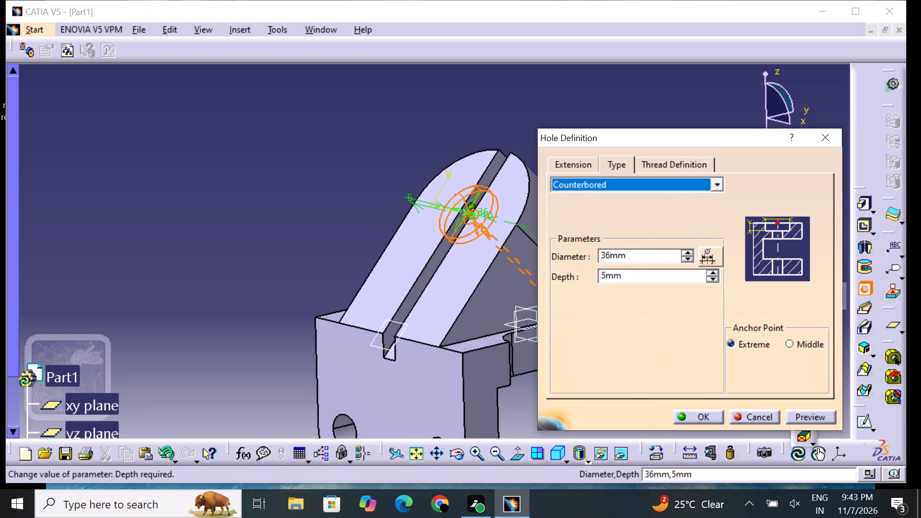
key(BackSpace)
click(624, 273)
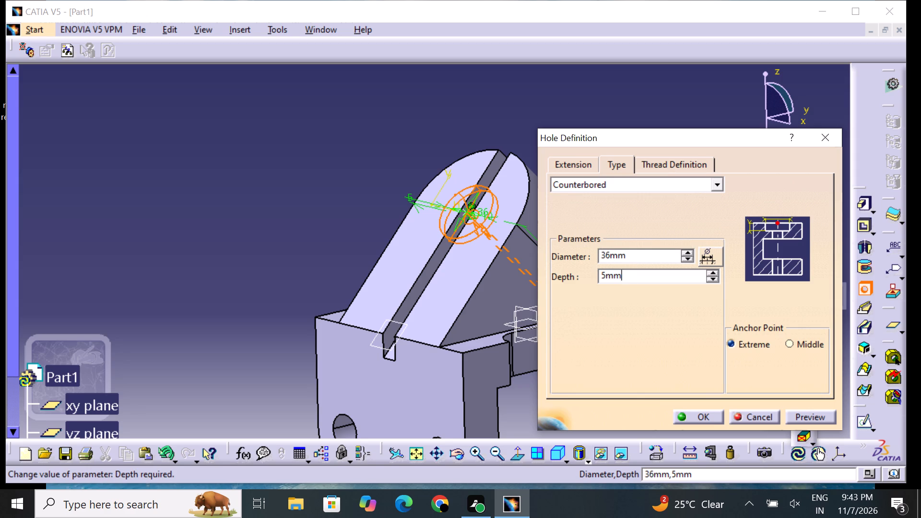
key(BackSpace)
key(BackSpace)
key(BackSpace)
key(BackSpace)
key(BackSpace)
key(BackSpace)
key(BackSpace)
key(BackSpace)
key(BackSpace)
key(BackSpace)
key(BackSpace)
key(BackSpace)
key(BackSpace)
key(BackSpace)
text(15)
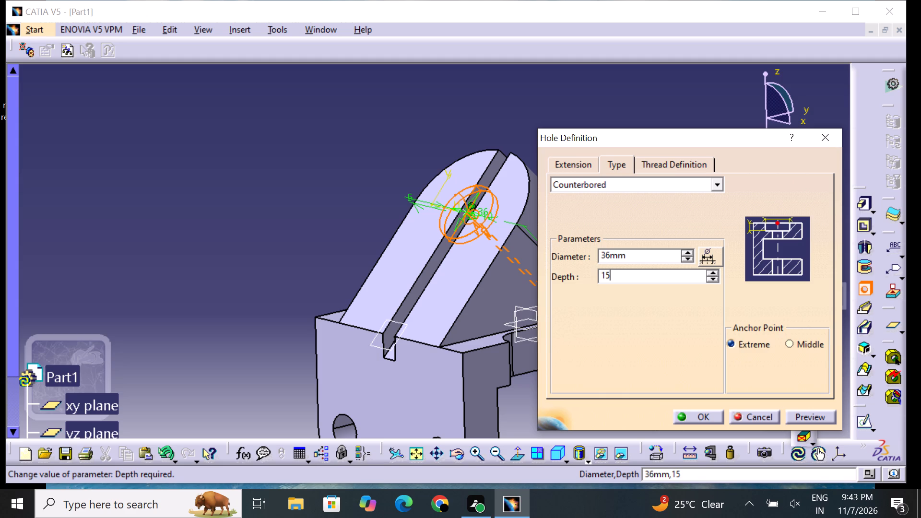
Set the counterbored hole's main diameter to 24 mm, preview it and create the hole in the angled boss.
click(577, 166)
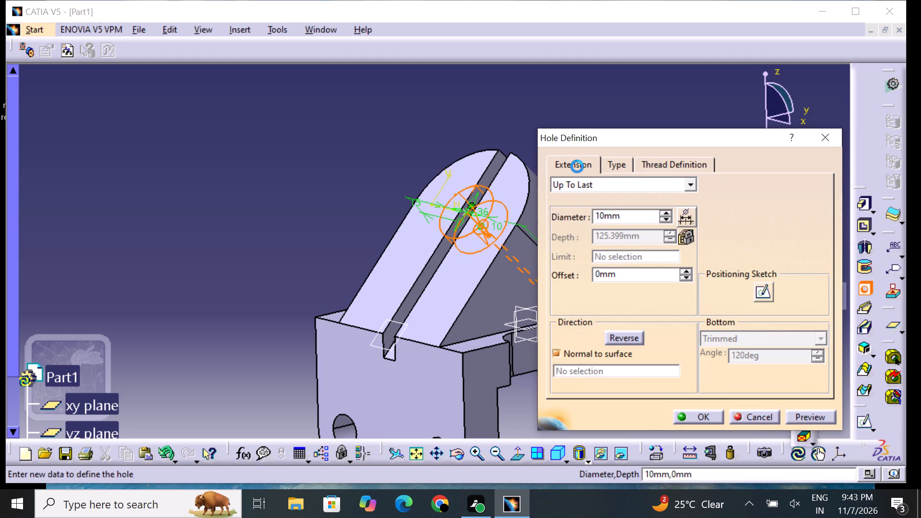
click(623, 220)
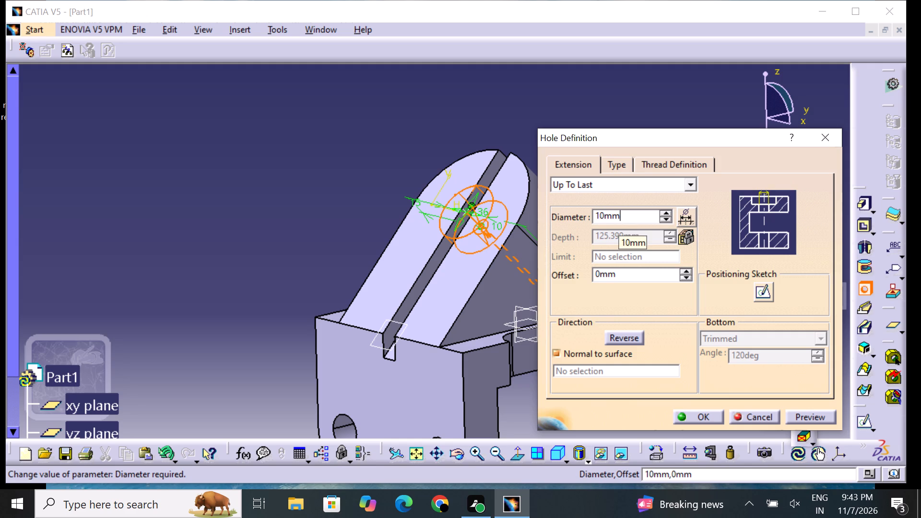
key(BackSpace)
key(BackSpace)
key(BackSpace)
key(BackSpace)
key(BackSpace)
key(BackSpace)
key(BackSpace)
key(BackSpace)
key(BackSpace)
key(BackSpace)
key(BackSpace)
text(24)
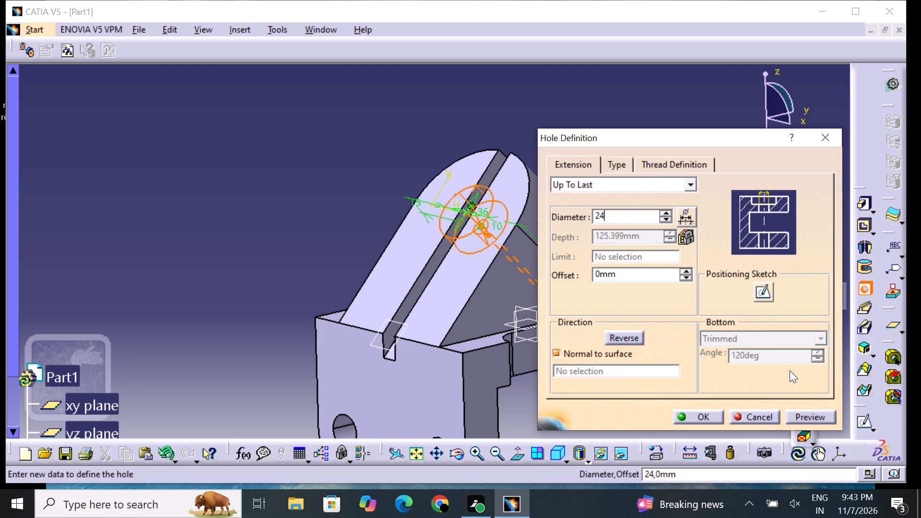
click(805, 420)
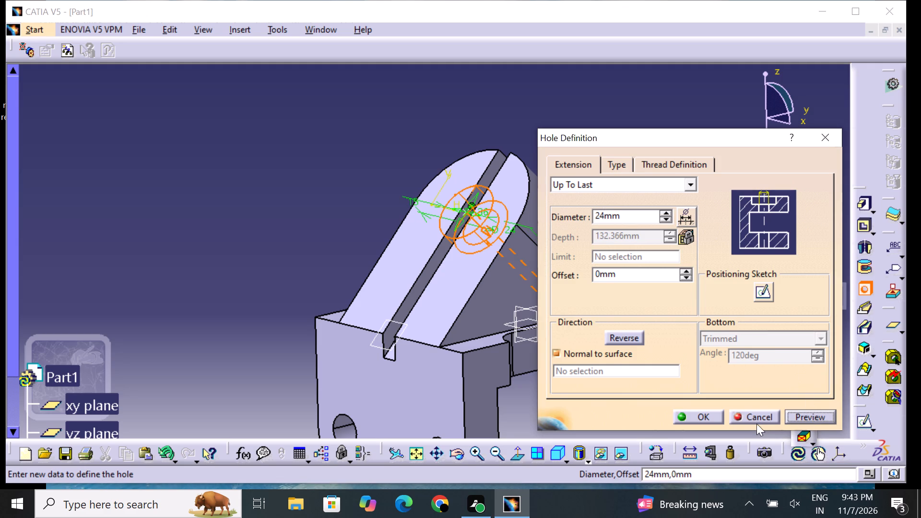
click(715, 413)
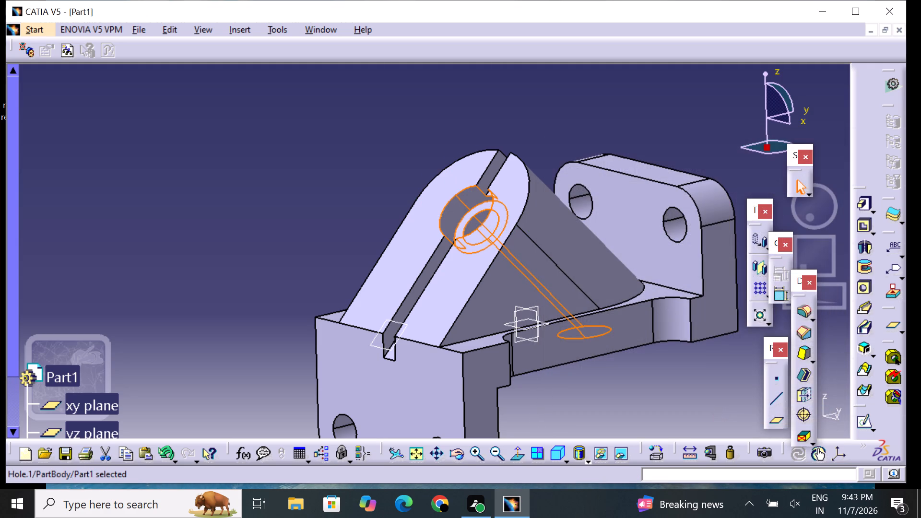
click(634, 380)
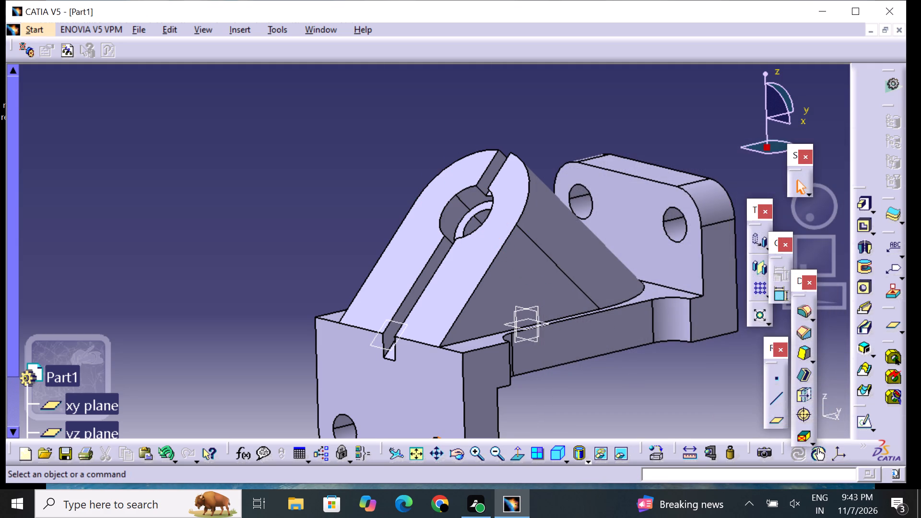
Open a new sketch on the far end block's two-hole face, behind the angled boss.
middle_drag(346, 245, 455, 264)
right_drag(348, 245, 450, 269)
middle_drag(485, 79, 485, 82)
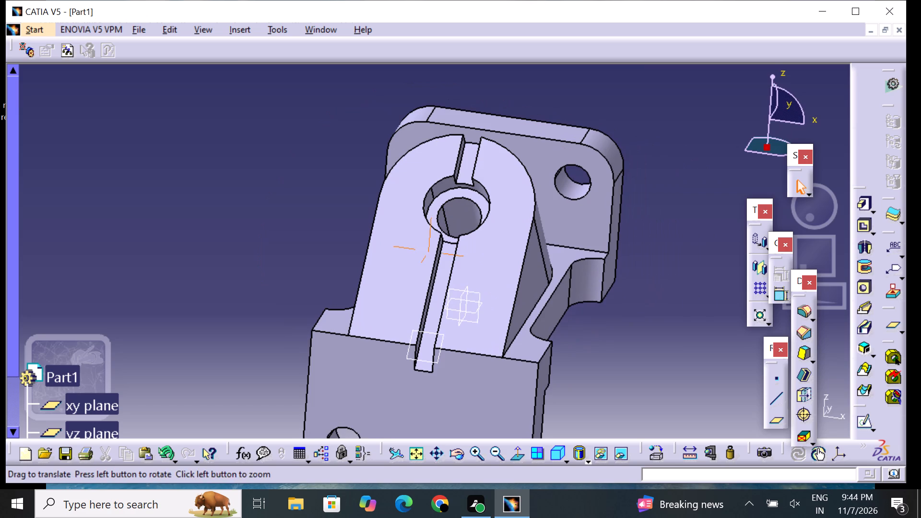
middle_drag(485, 82, 529, 125)
right_drag(484, 95, 529, 125)
middle_drag(602, 284, 606, 286)
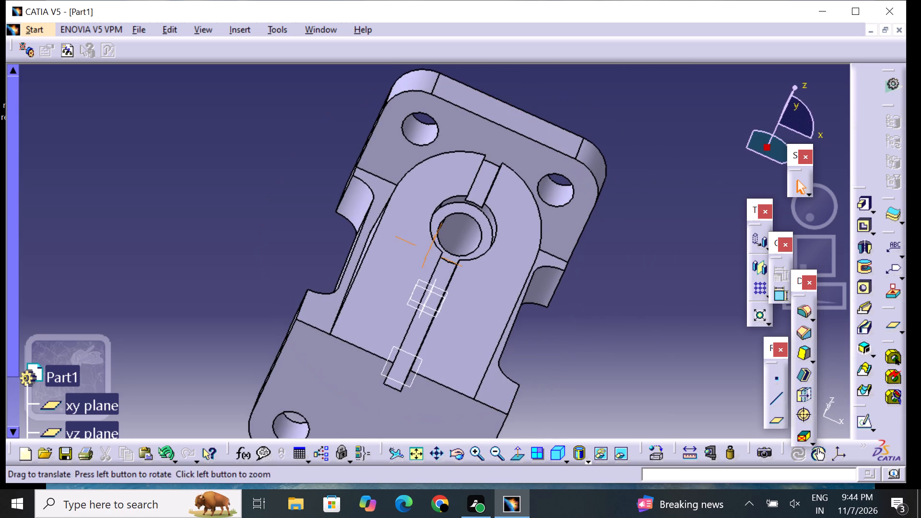
middle_drag(606, 286, 607, 251)
right_drag(607, 286, 607, 251)
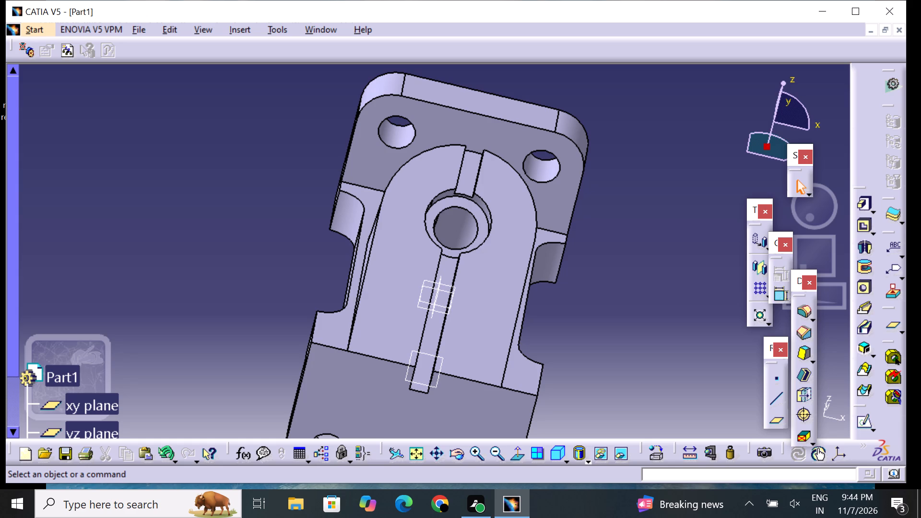
click(507, 143)
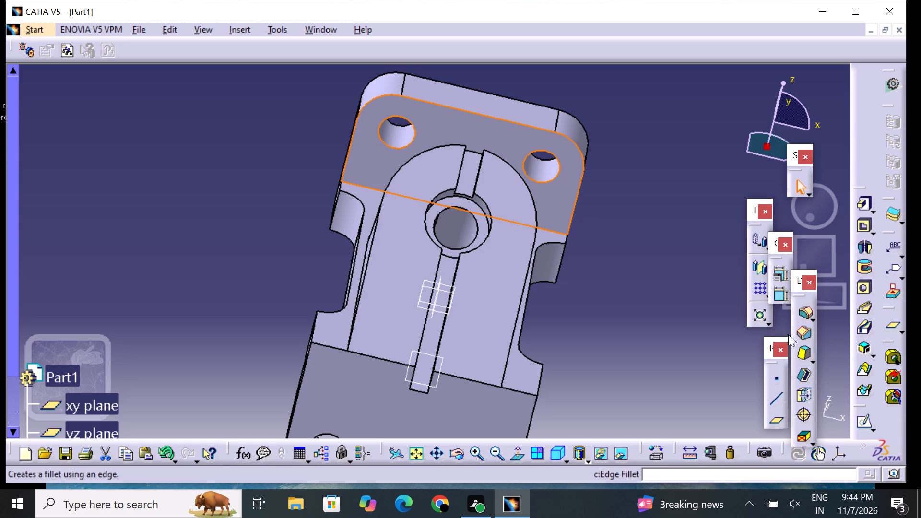
click(862, 418)
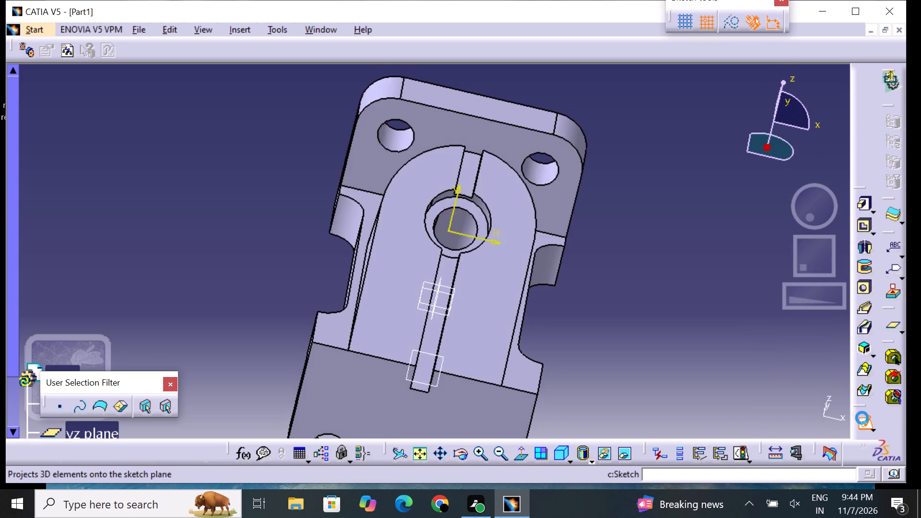
Sketch a centred rectangle about 20 mm wide and 80 mm high, with its centre on the vertical axis above the origin.
middle_drag(623, 310, 628, 301)
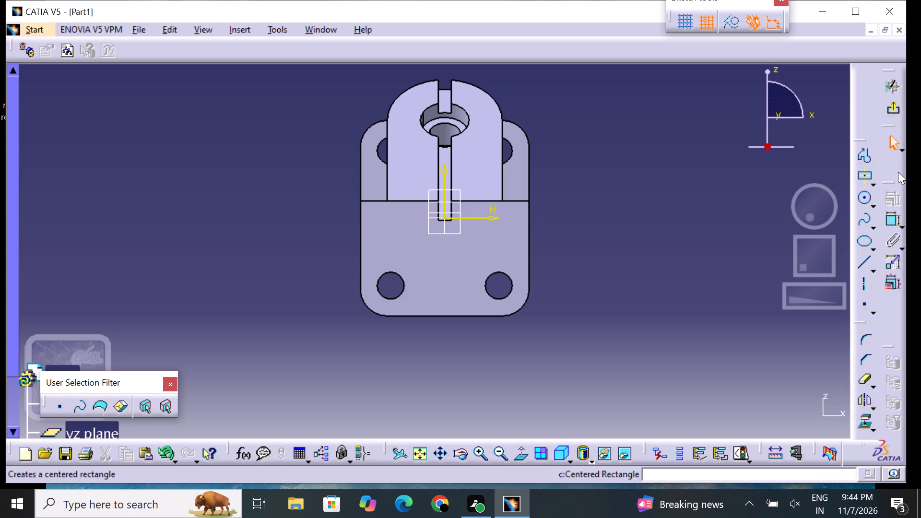
click(864, 165)
click(867, 170)
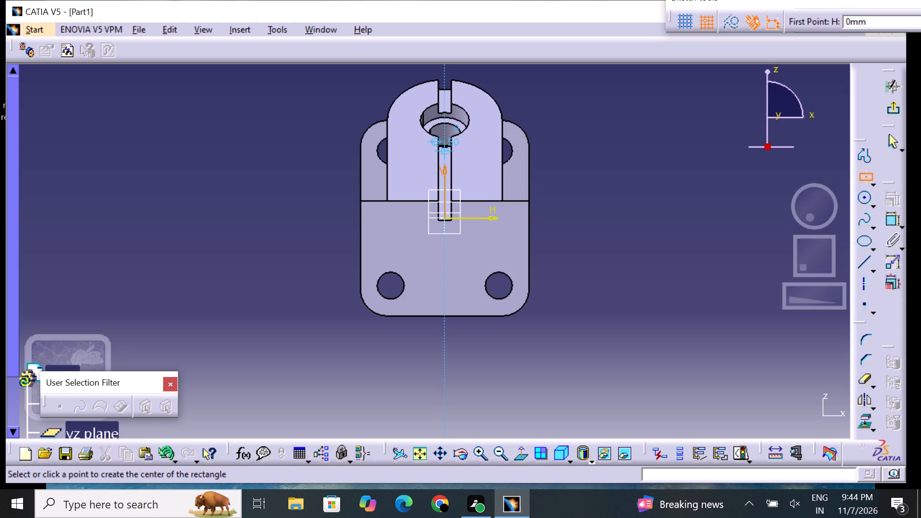
drag(445, 153, 452, 143)
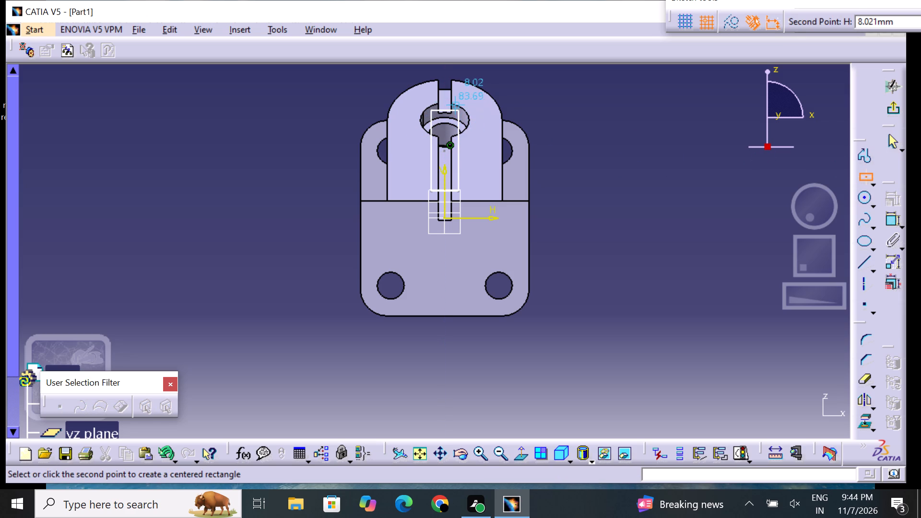
click(455, 101)
drag(610, 135, 608, 129)
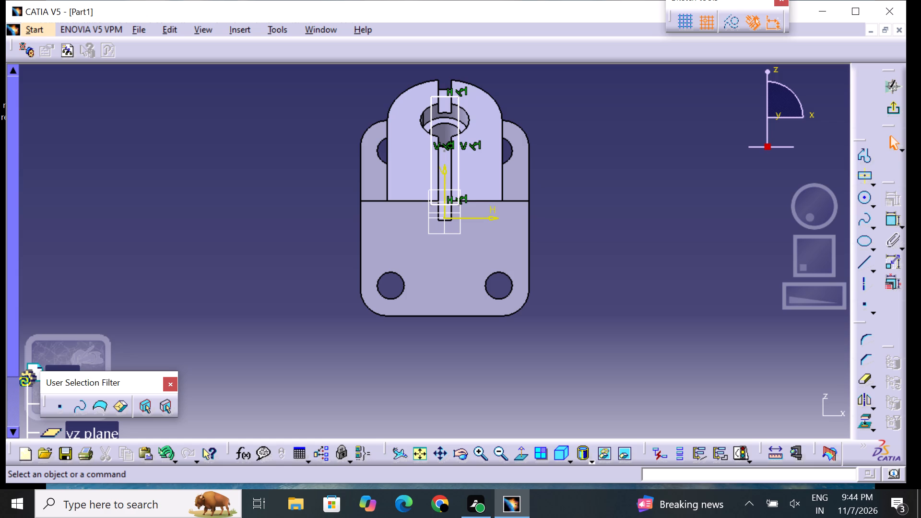
Dimension the rectangle's vertical side and set its height to 40 mm.
click(887, 218)
click(459, 125)
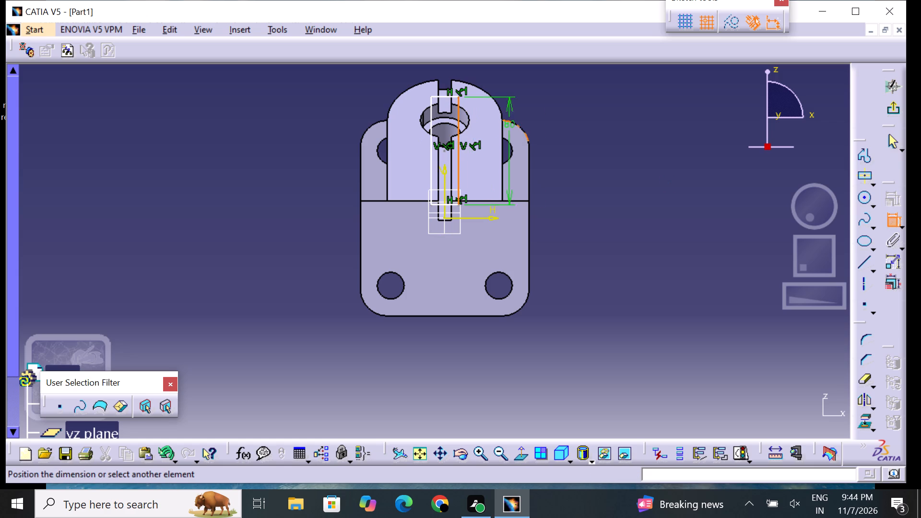
click(549, 149)
double_click(551, 145)
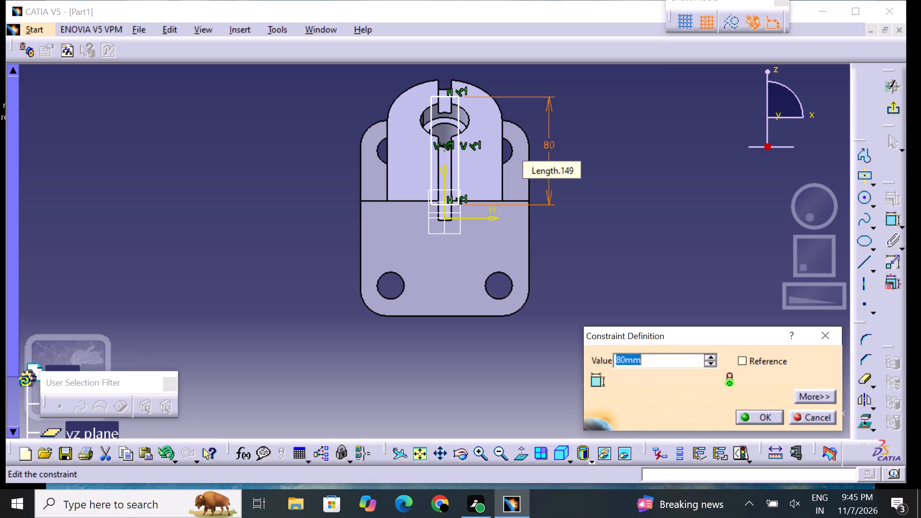
key(BackSpace)
text(40)
key(Return)
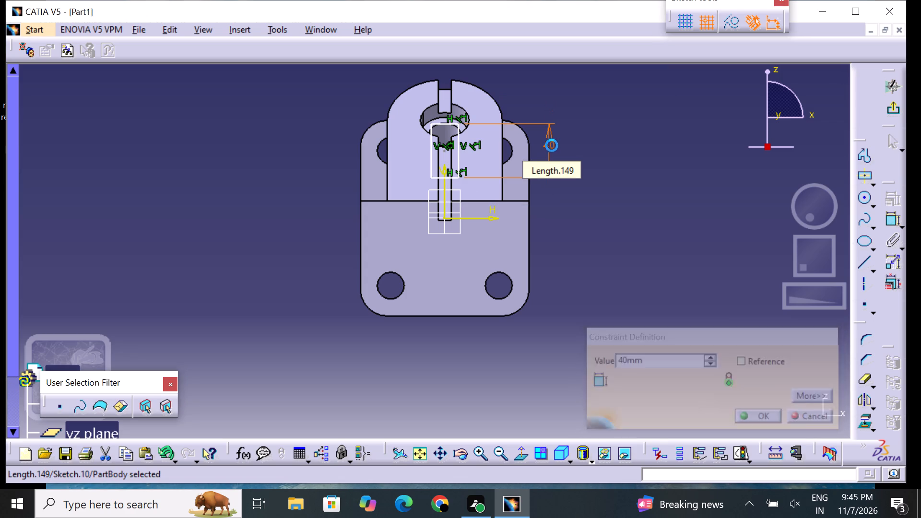
click(601, 191)
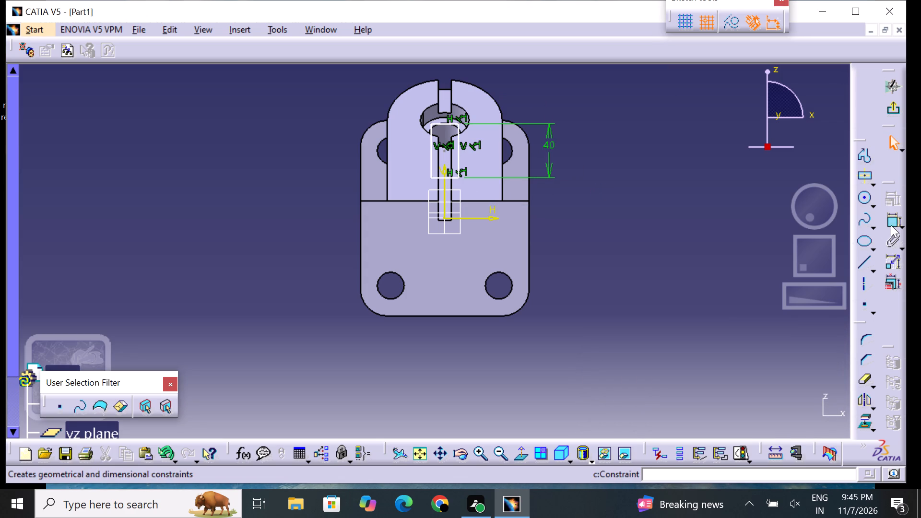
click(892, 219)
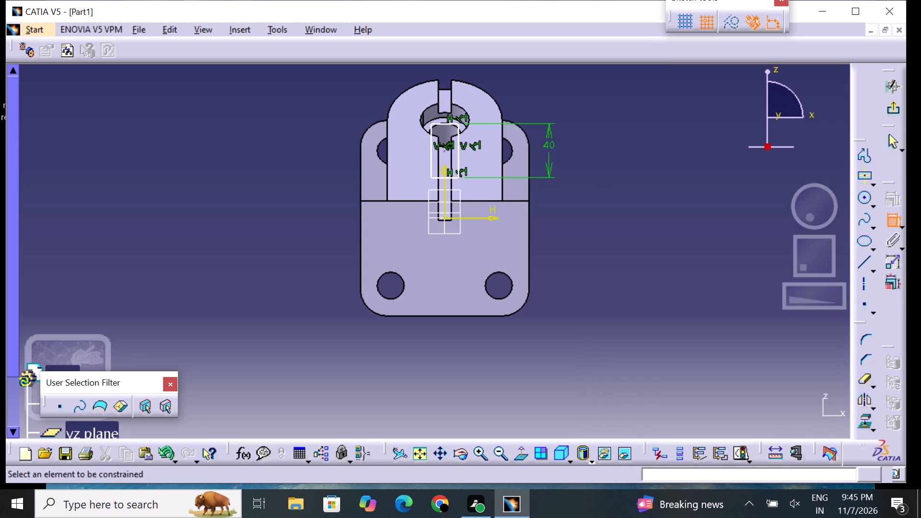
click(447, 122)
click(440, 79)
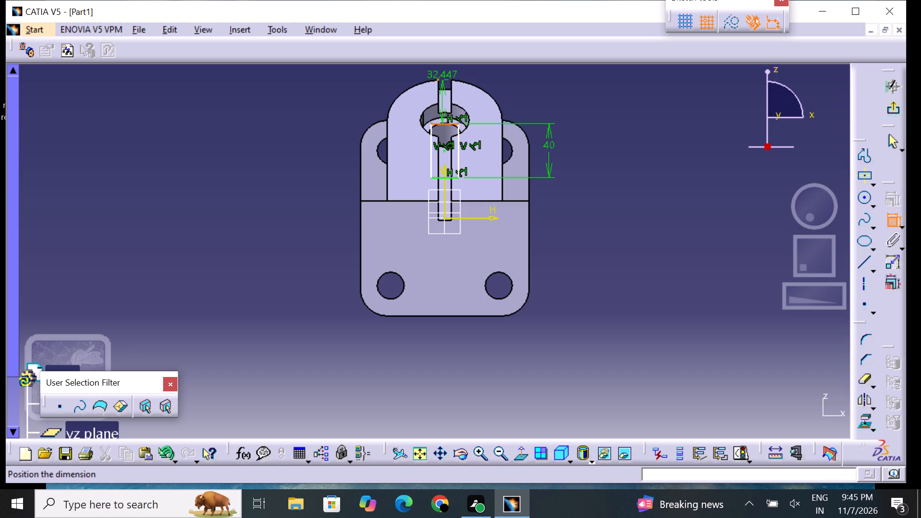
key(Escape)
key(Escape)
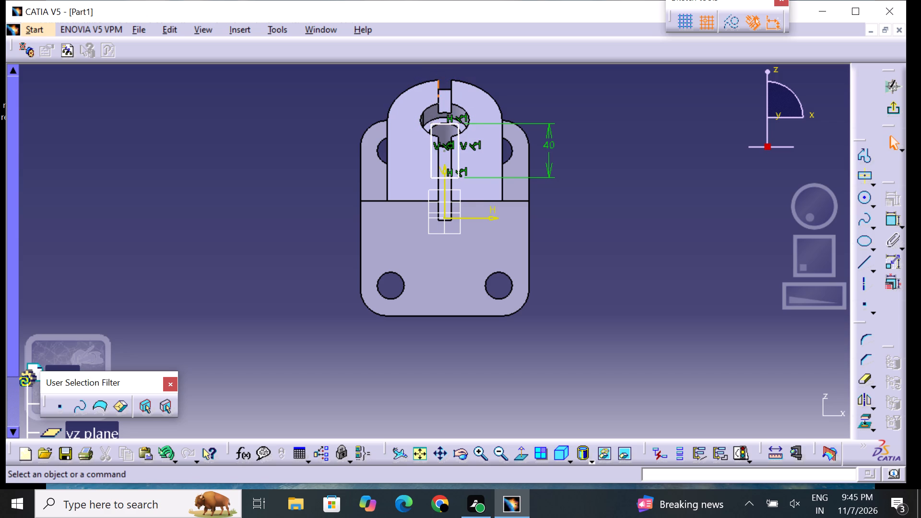
Dimension the rectangle's horizontal side and set its width to 15 mm.
middle_drag(484, 109, 511, 207)
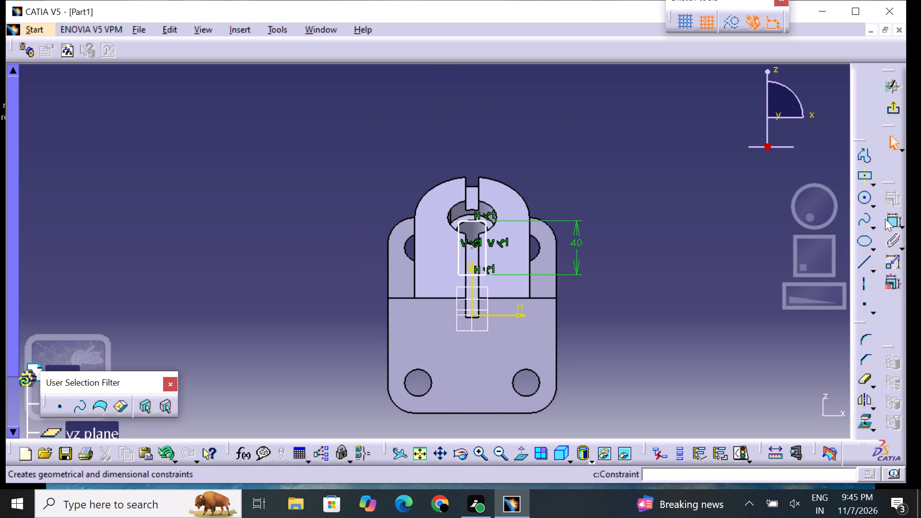
click(885, 219)
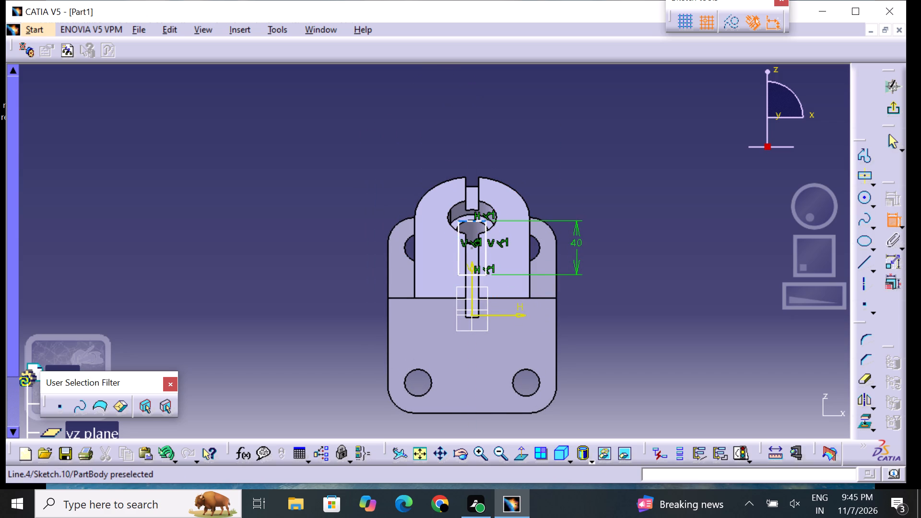
drag(473, 220, 477, 205)
click(468, 145)
double_click(473, 141)
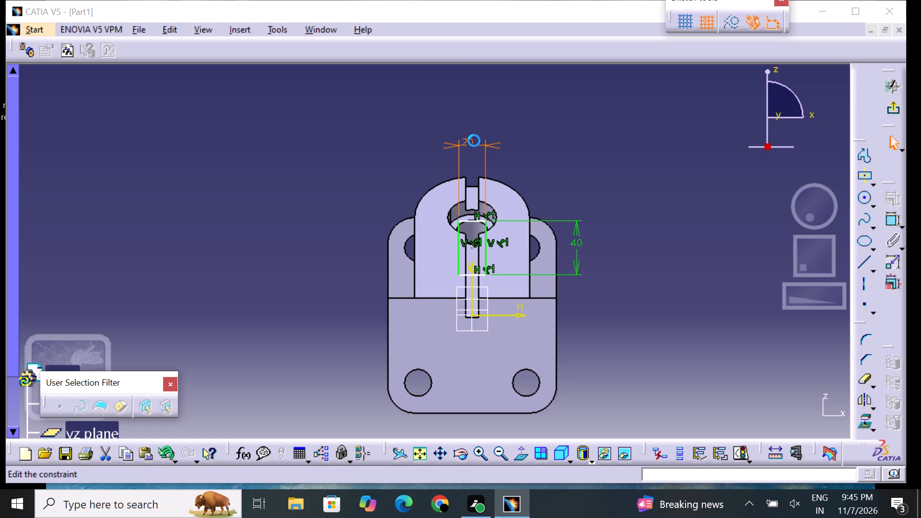
key(BackSpace)
text(15)
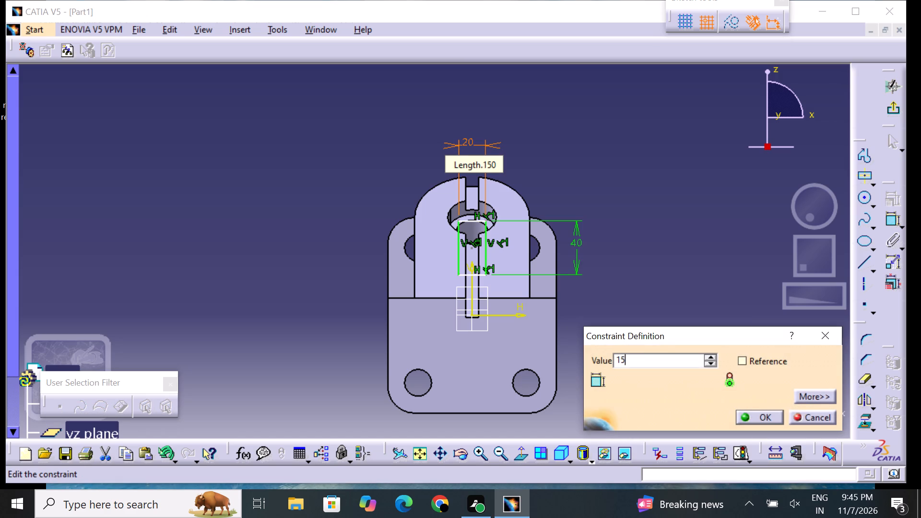
click(768, 421)
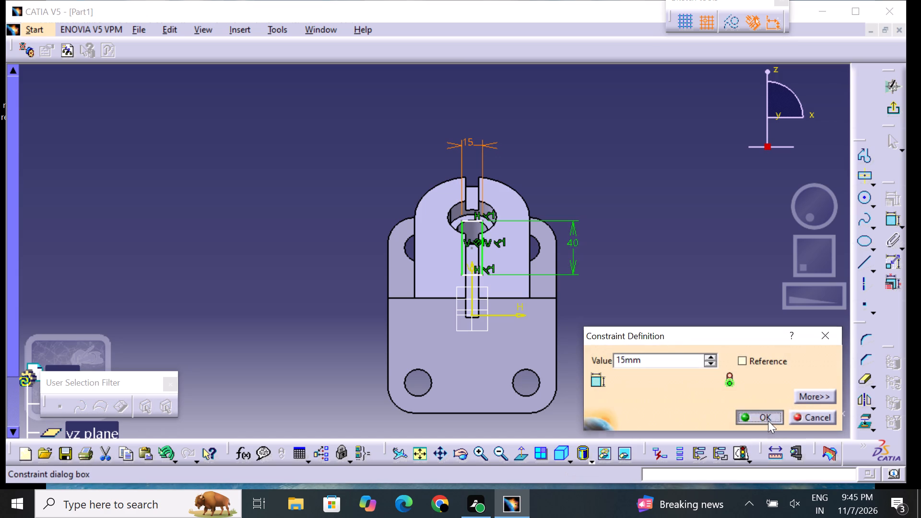
click(684, 359)
Constrain the rectangle's bottom side coincident with the plate's horizontal top edge and exit the sketch.
click(890, 226)
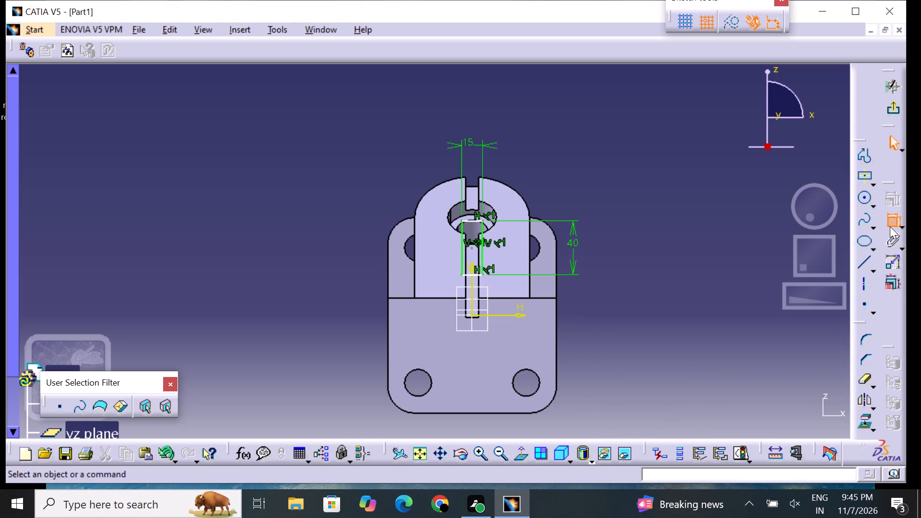
click(476, 275)
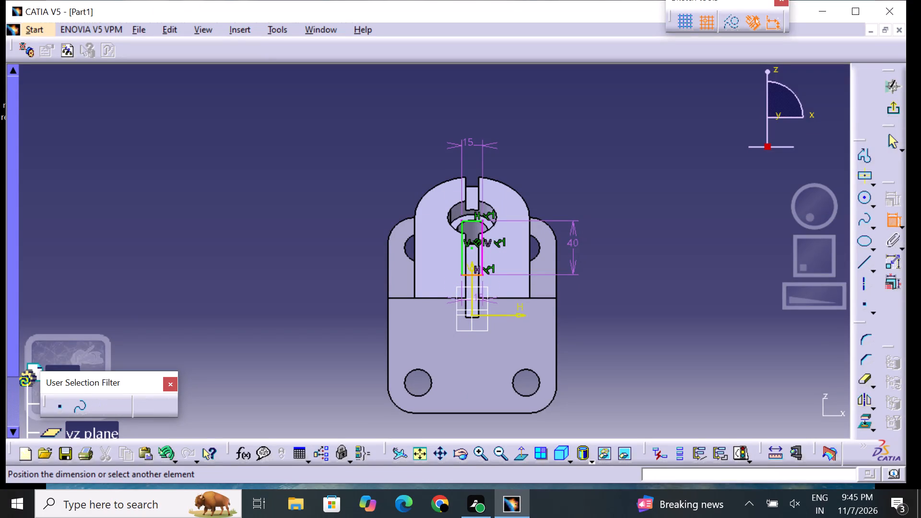
click(494, 298)
right_click(494, 298)
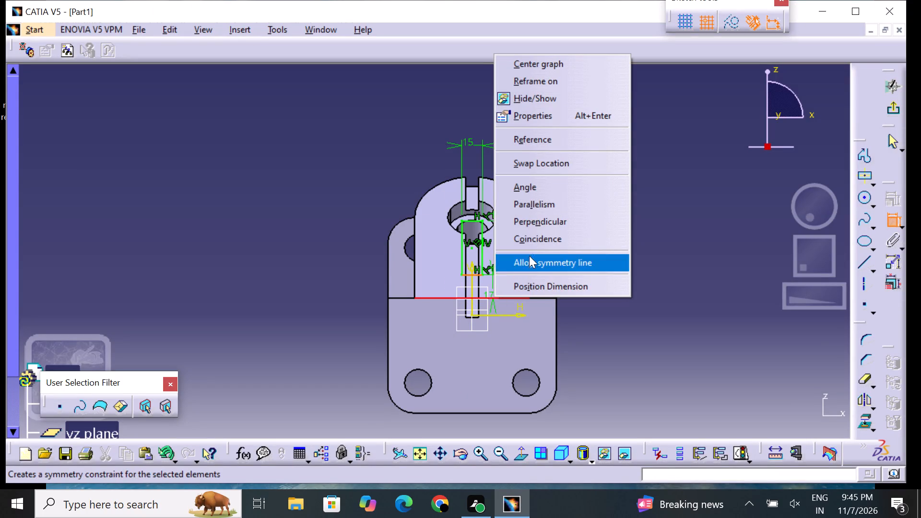
click(529, 242)
click(618, 280)
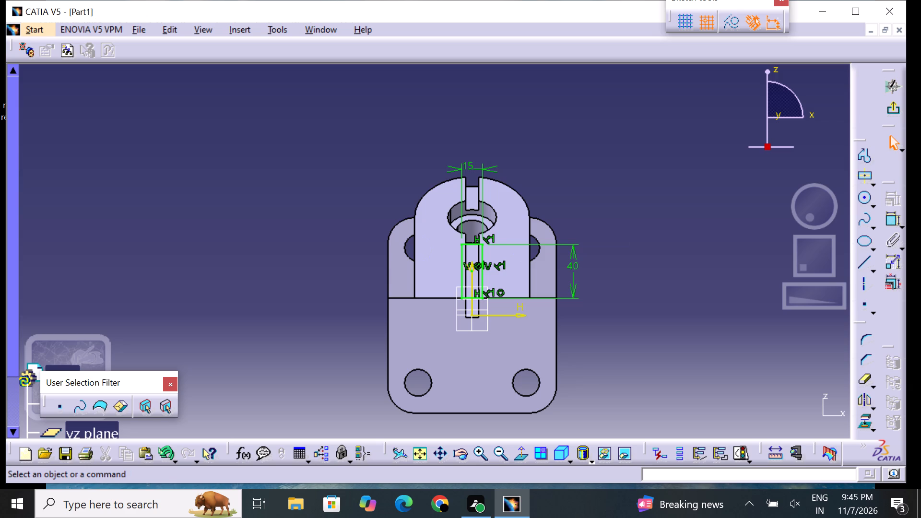
click(887, 109)
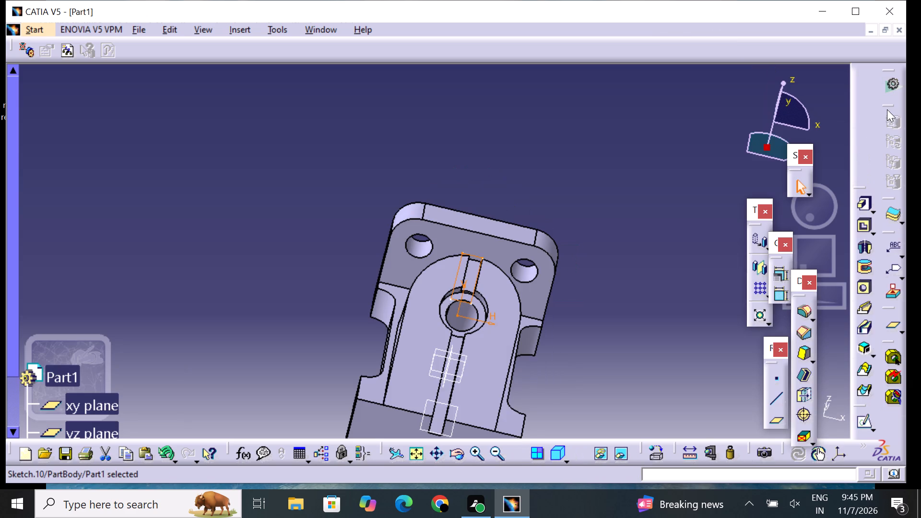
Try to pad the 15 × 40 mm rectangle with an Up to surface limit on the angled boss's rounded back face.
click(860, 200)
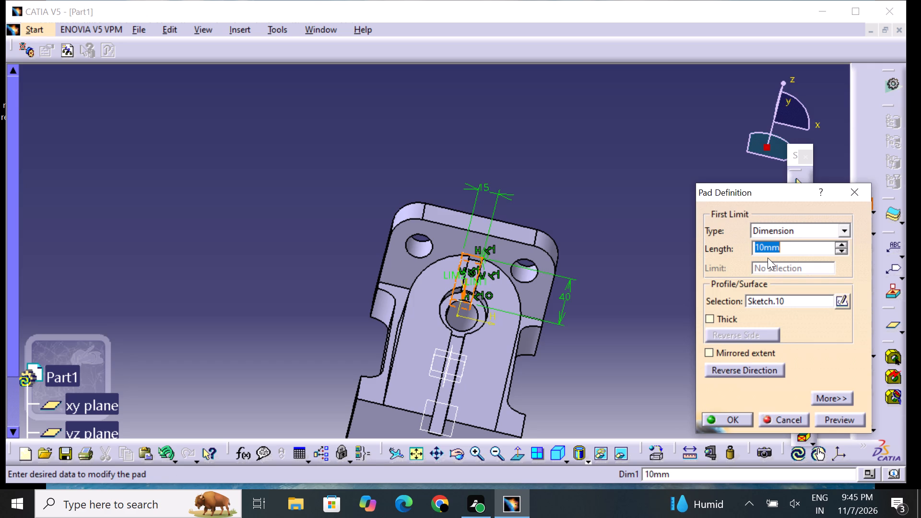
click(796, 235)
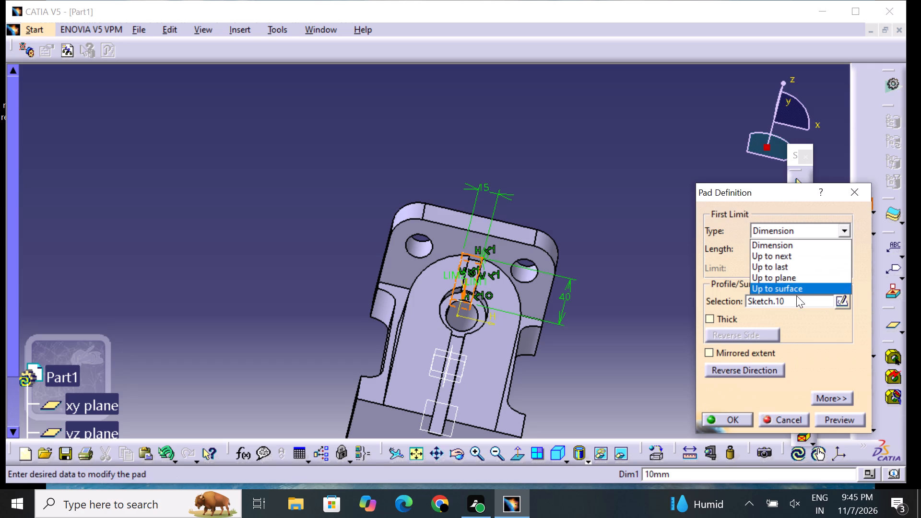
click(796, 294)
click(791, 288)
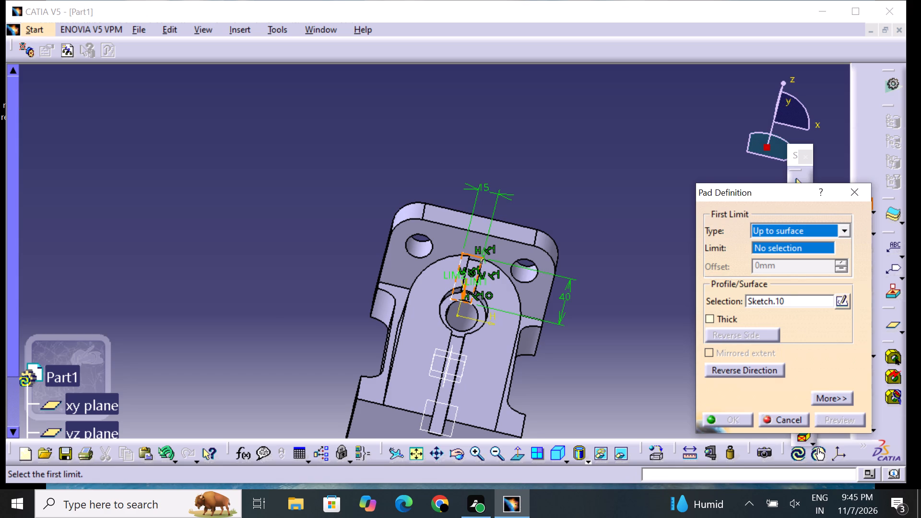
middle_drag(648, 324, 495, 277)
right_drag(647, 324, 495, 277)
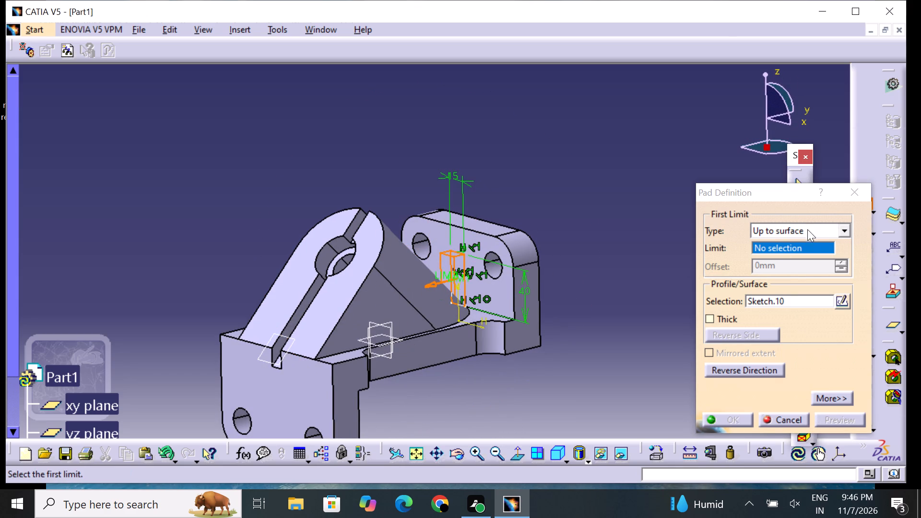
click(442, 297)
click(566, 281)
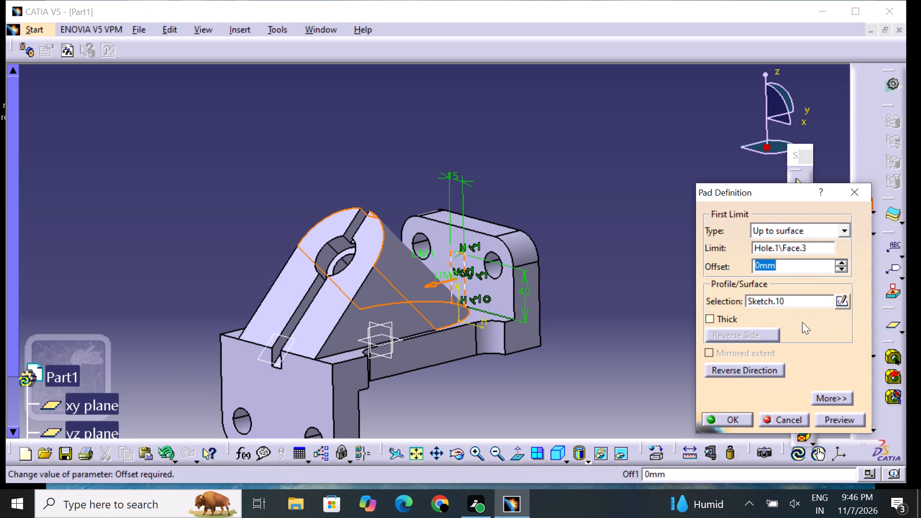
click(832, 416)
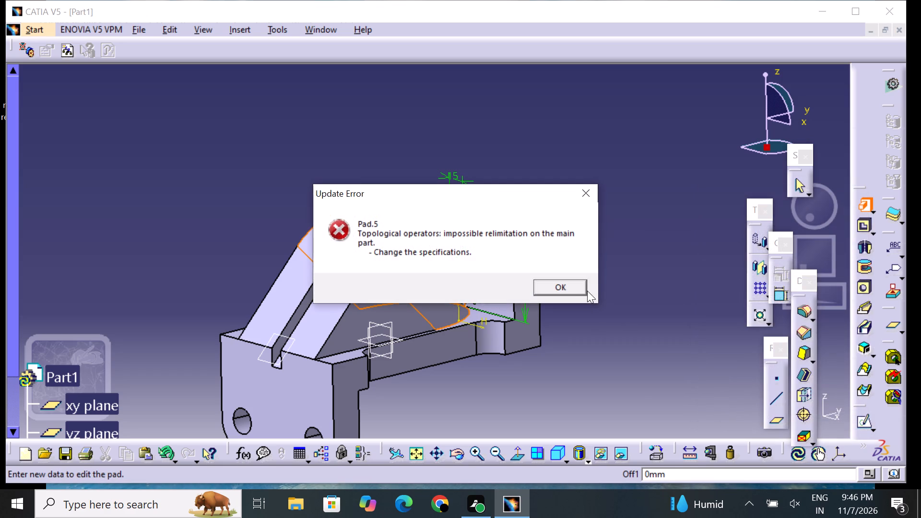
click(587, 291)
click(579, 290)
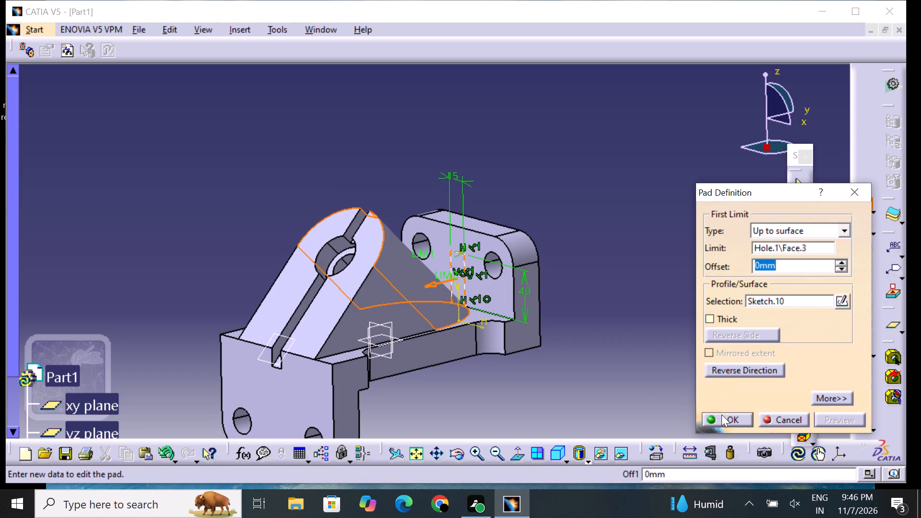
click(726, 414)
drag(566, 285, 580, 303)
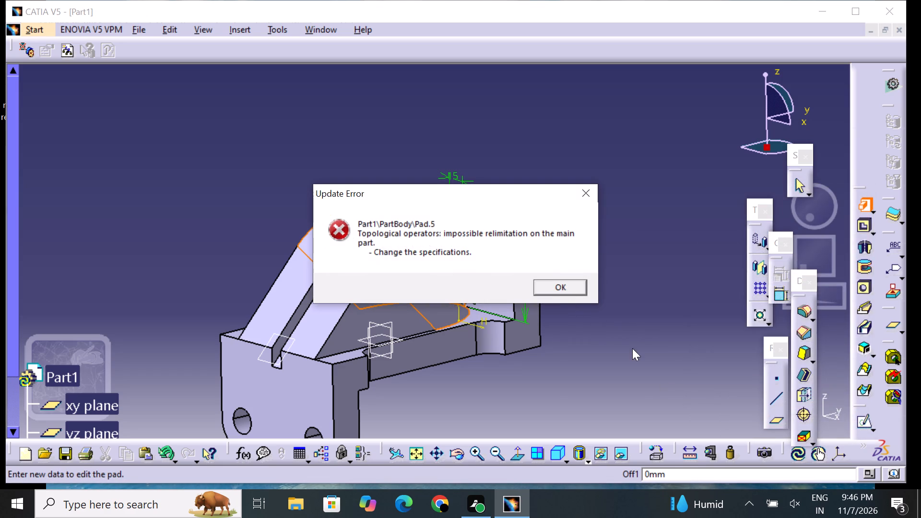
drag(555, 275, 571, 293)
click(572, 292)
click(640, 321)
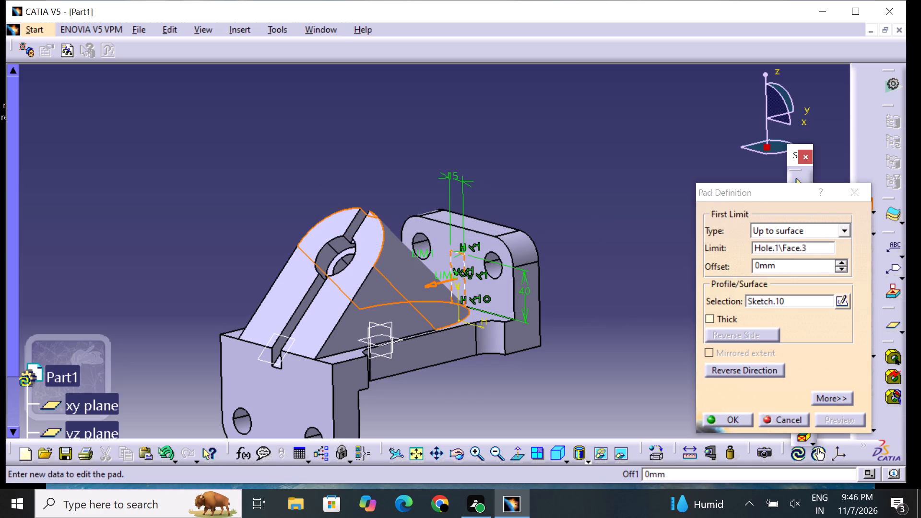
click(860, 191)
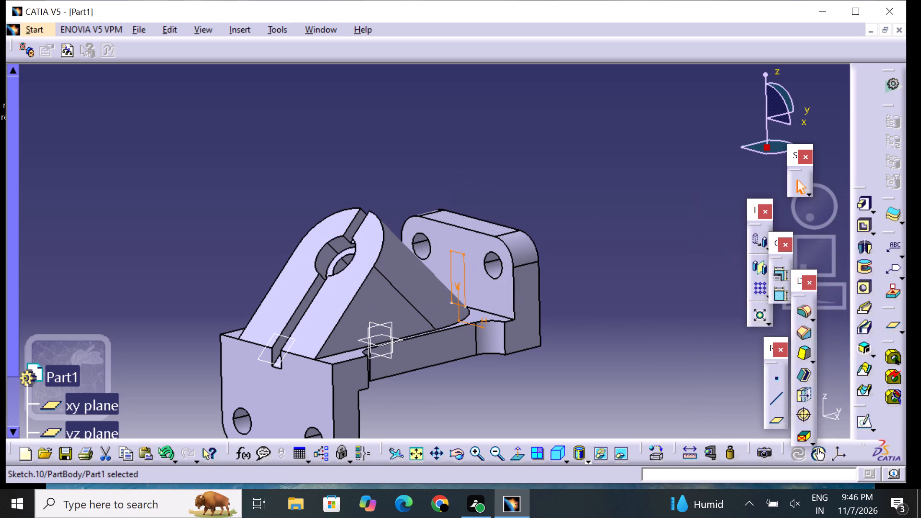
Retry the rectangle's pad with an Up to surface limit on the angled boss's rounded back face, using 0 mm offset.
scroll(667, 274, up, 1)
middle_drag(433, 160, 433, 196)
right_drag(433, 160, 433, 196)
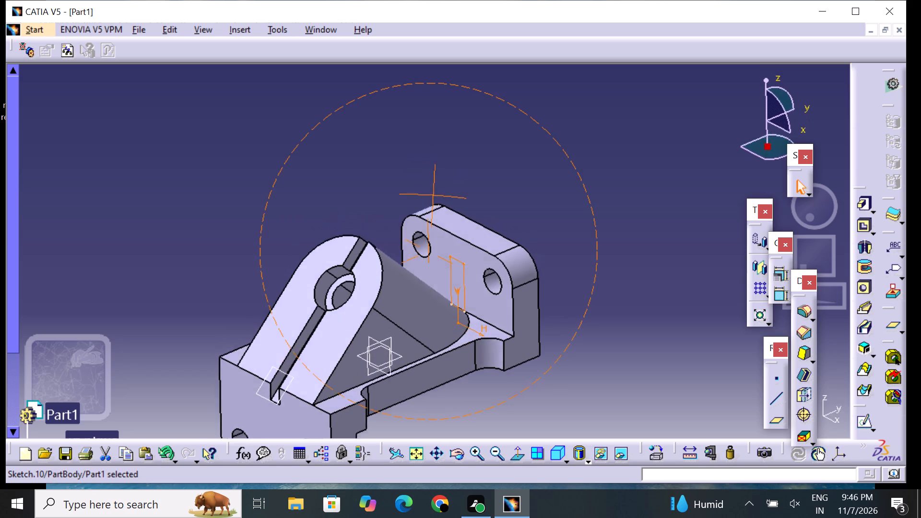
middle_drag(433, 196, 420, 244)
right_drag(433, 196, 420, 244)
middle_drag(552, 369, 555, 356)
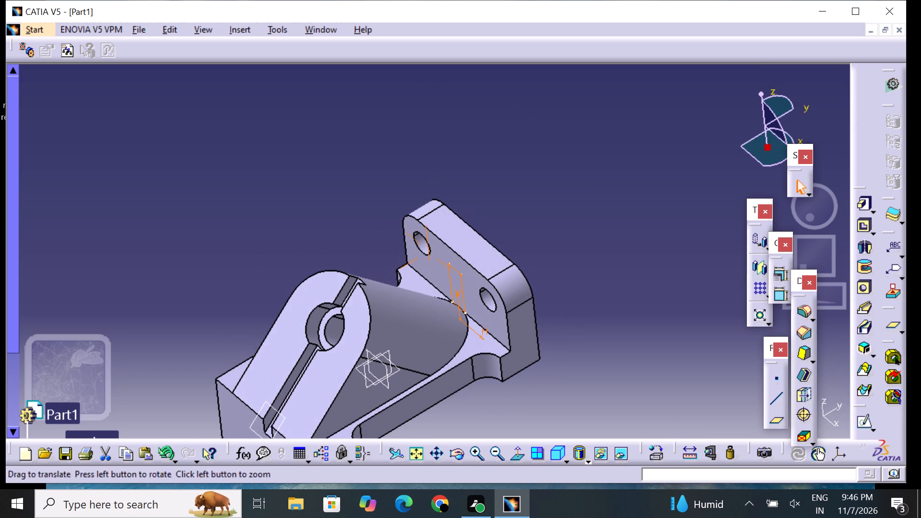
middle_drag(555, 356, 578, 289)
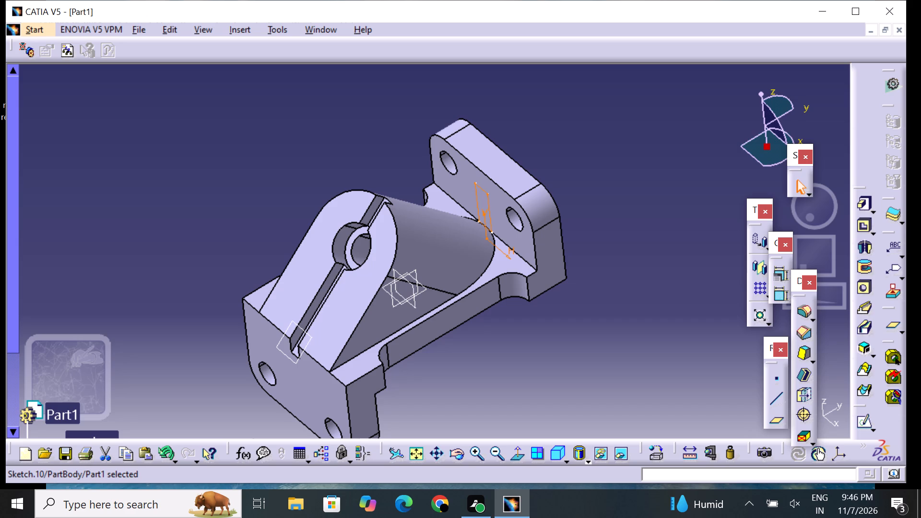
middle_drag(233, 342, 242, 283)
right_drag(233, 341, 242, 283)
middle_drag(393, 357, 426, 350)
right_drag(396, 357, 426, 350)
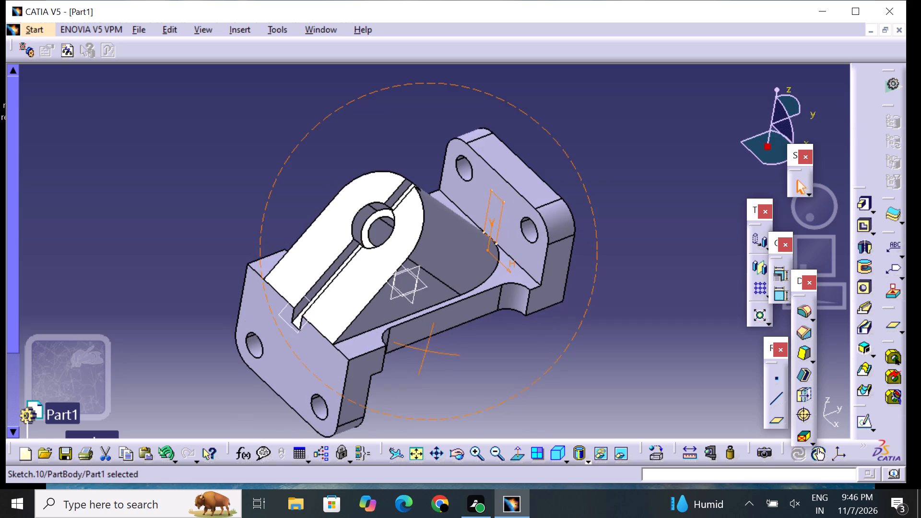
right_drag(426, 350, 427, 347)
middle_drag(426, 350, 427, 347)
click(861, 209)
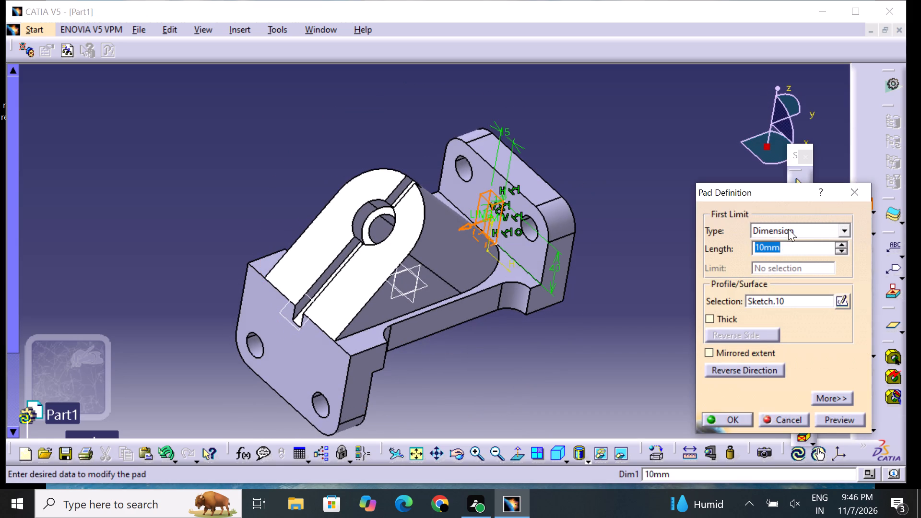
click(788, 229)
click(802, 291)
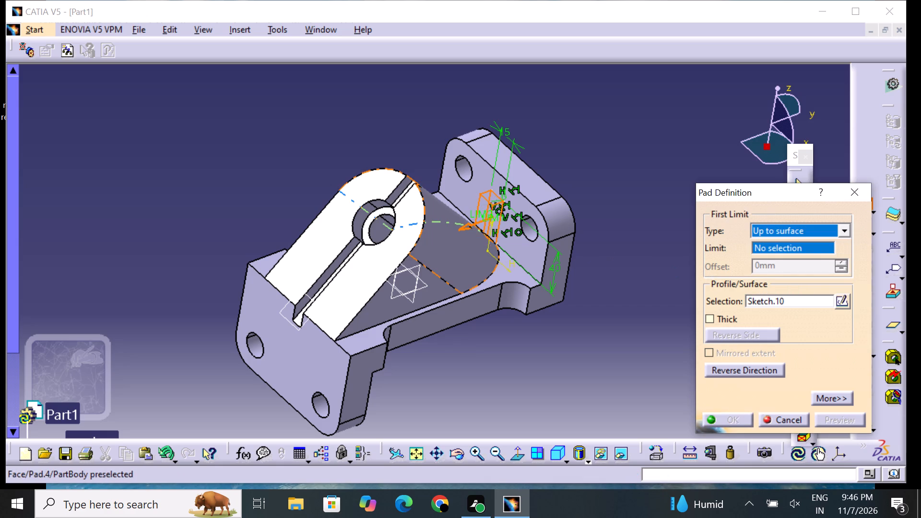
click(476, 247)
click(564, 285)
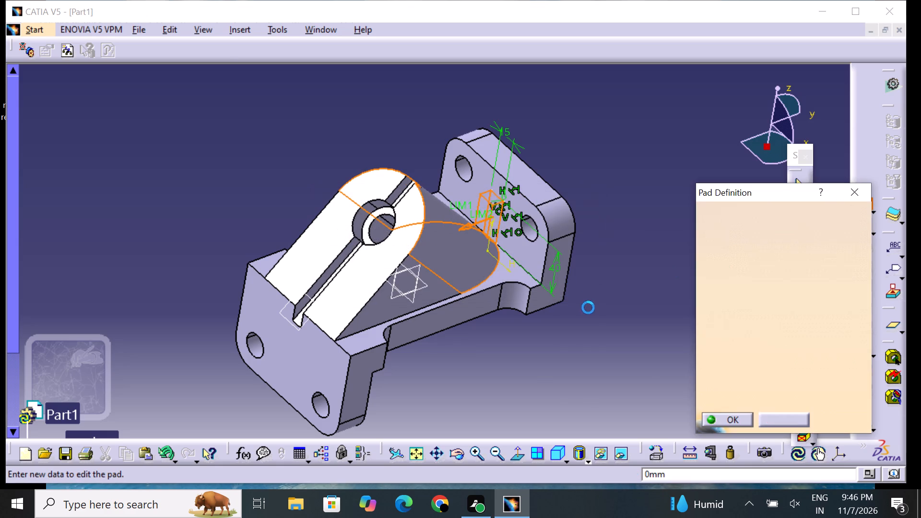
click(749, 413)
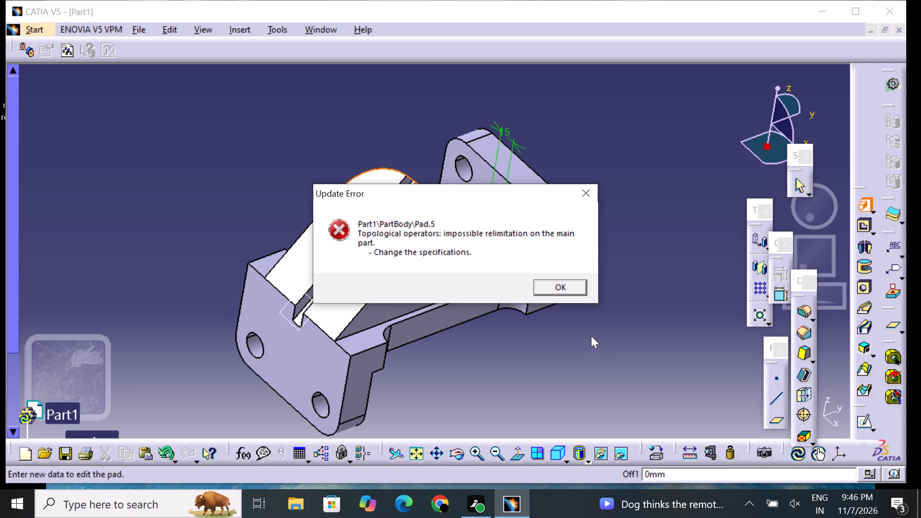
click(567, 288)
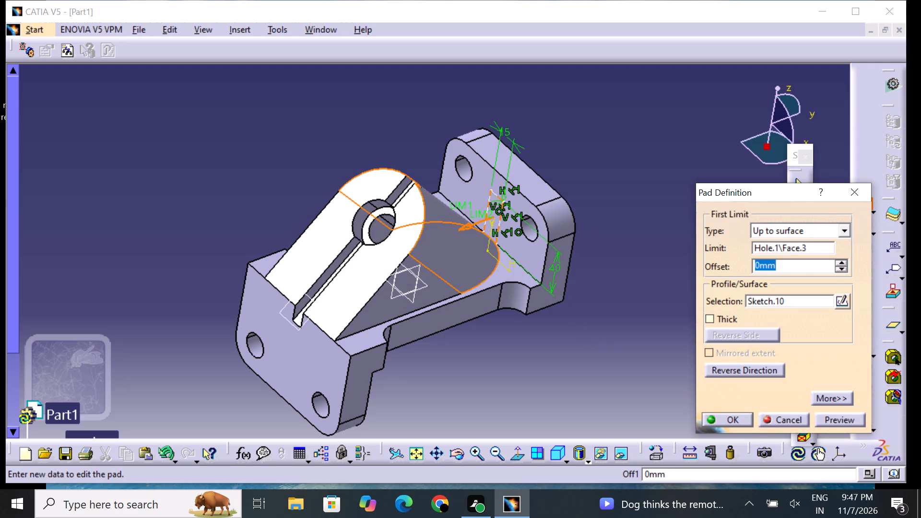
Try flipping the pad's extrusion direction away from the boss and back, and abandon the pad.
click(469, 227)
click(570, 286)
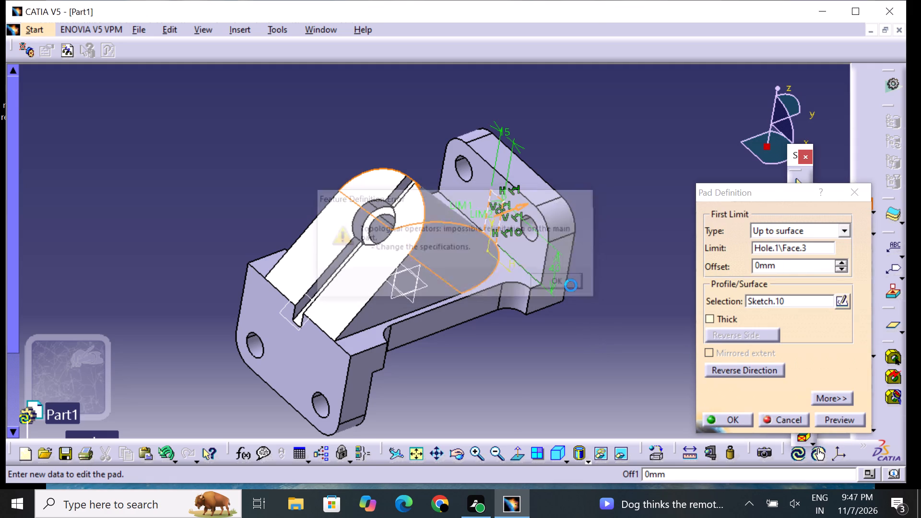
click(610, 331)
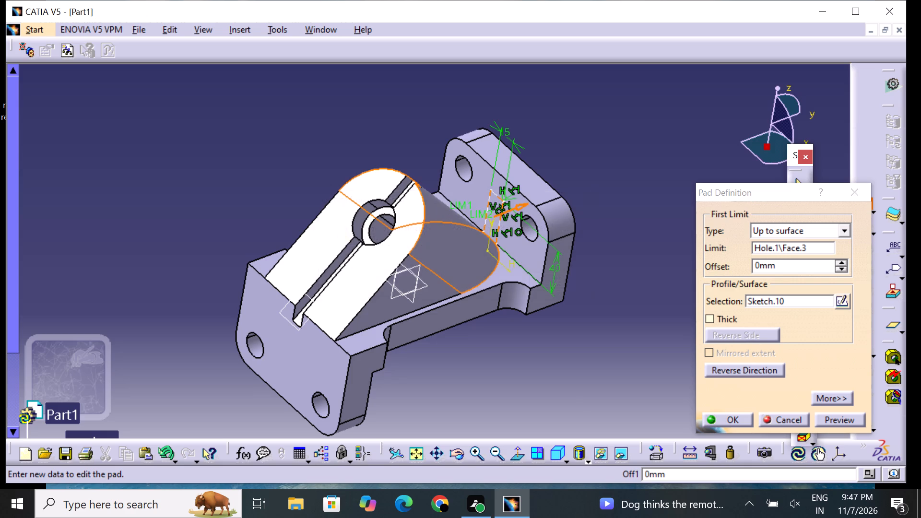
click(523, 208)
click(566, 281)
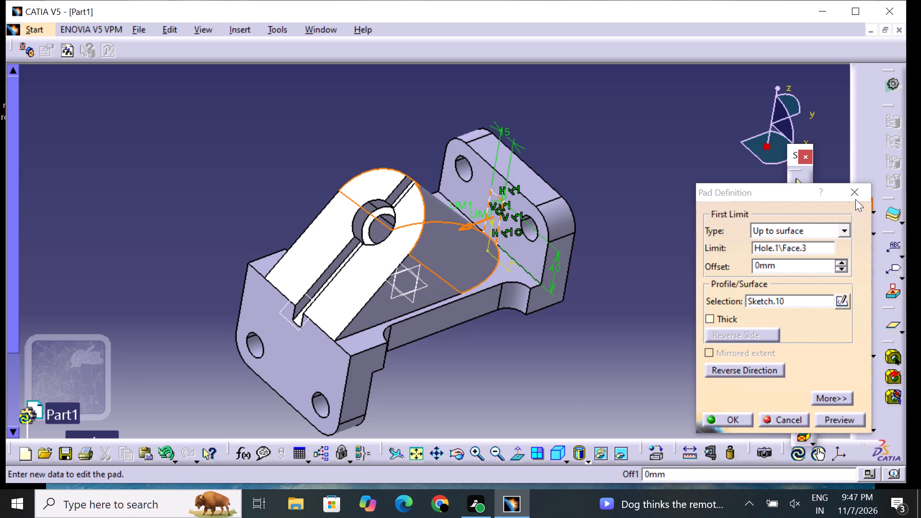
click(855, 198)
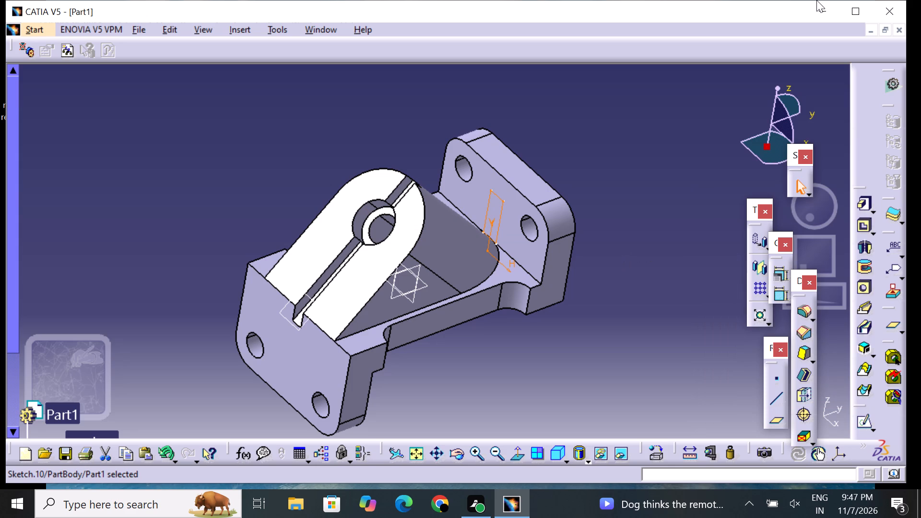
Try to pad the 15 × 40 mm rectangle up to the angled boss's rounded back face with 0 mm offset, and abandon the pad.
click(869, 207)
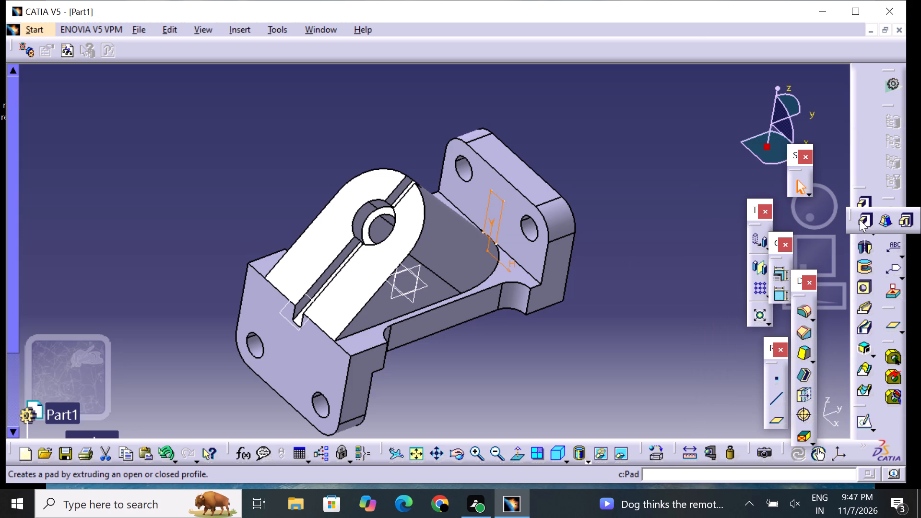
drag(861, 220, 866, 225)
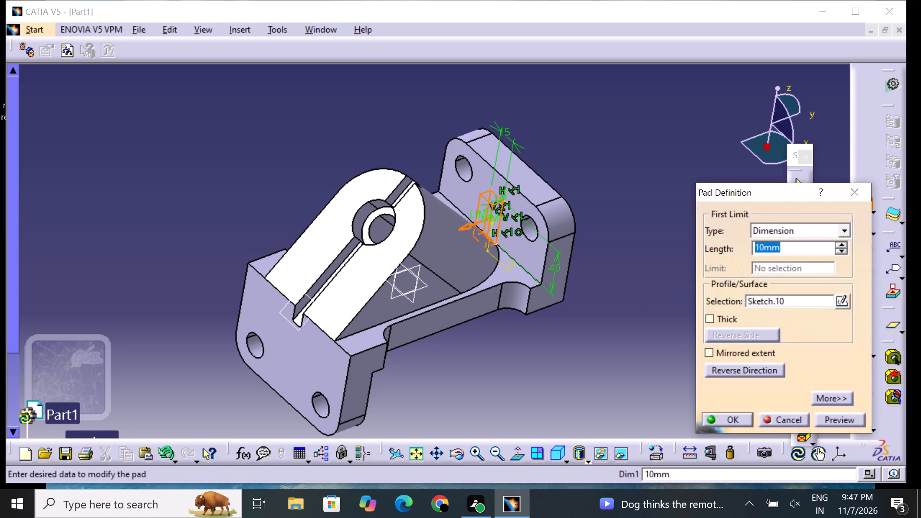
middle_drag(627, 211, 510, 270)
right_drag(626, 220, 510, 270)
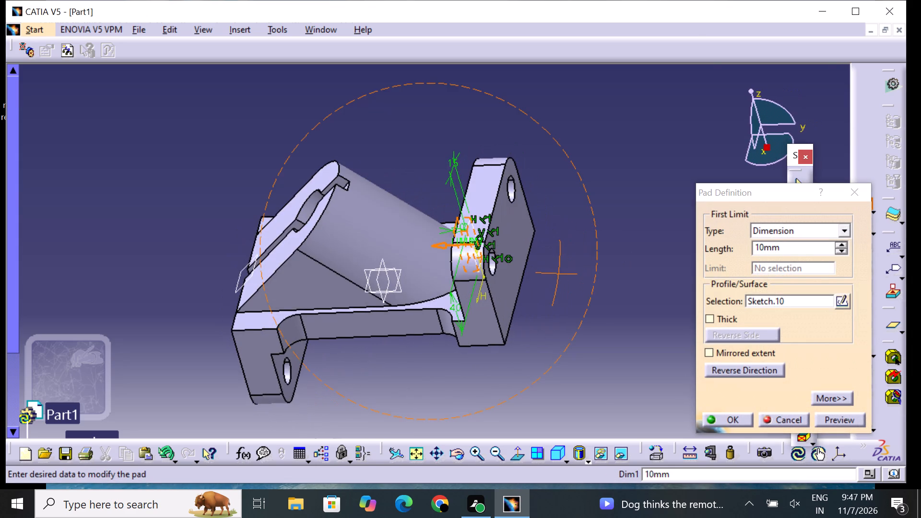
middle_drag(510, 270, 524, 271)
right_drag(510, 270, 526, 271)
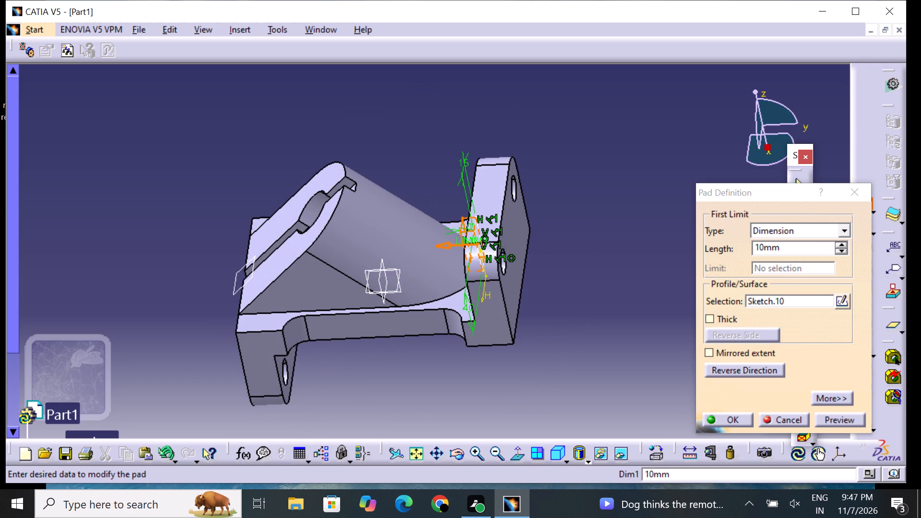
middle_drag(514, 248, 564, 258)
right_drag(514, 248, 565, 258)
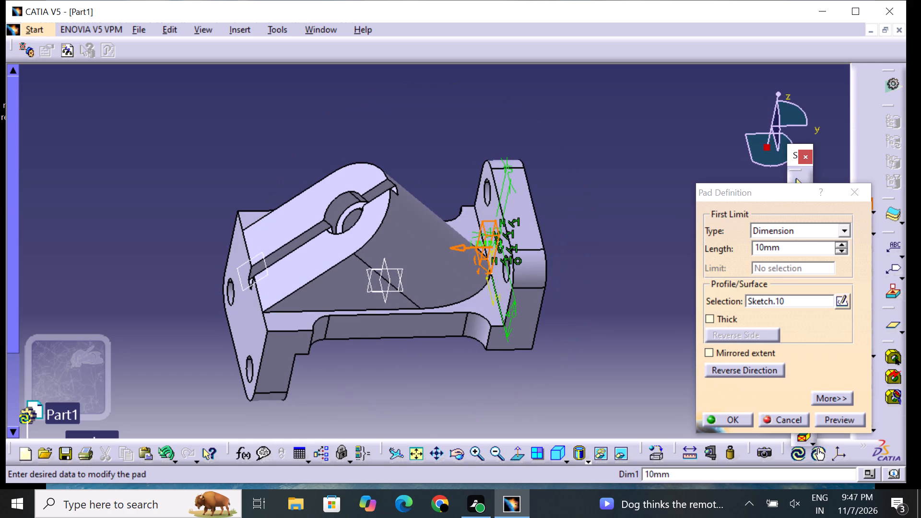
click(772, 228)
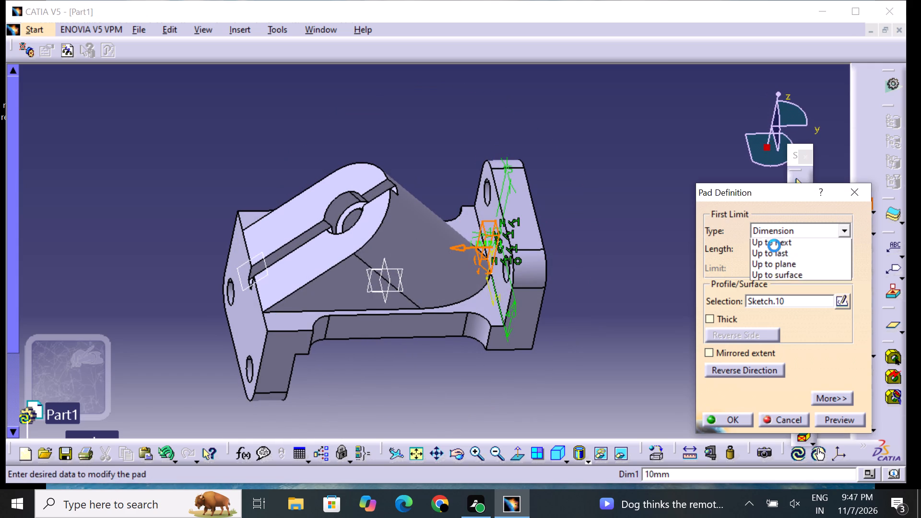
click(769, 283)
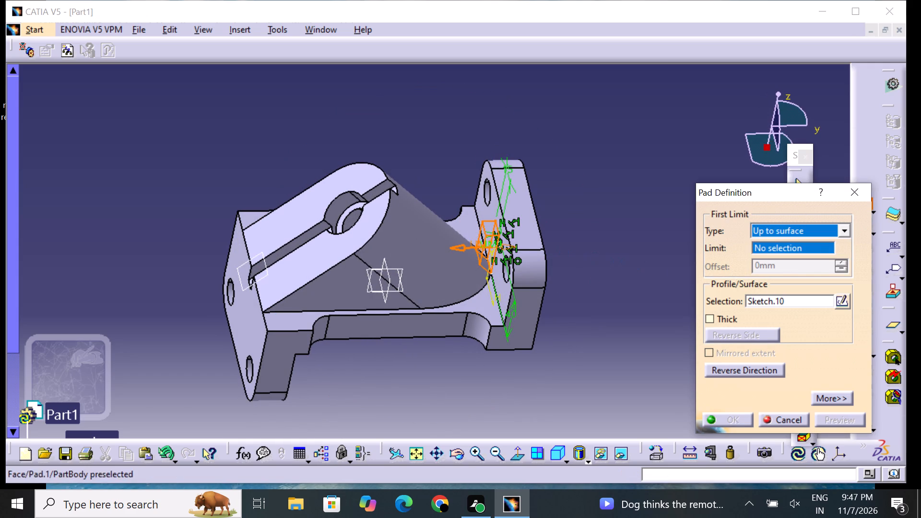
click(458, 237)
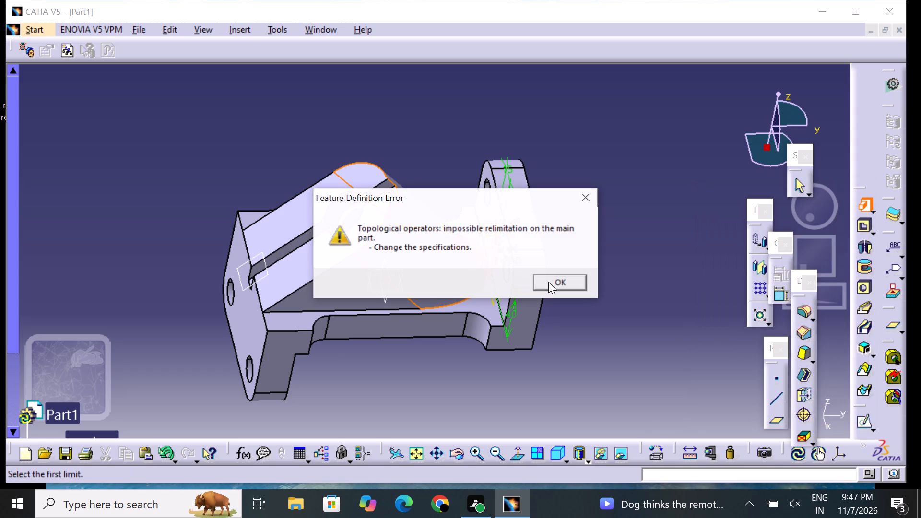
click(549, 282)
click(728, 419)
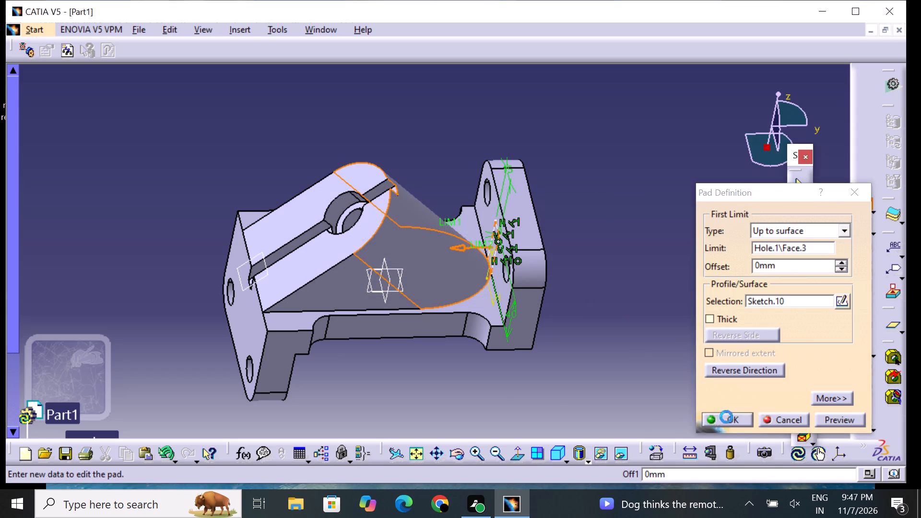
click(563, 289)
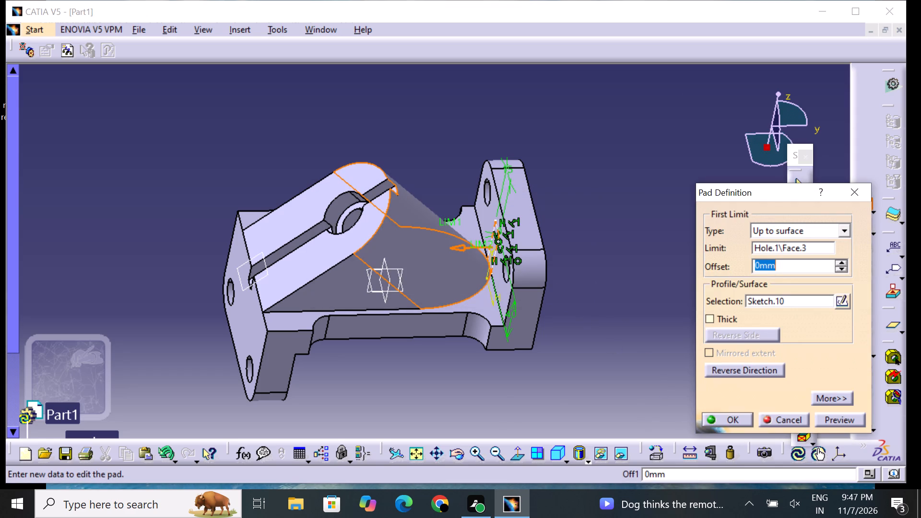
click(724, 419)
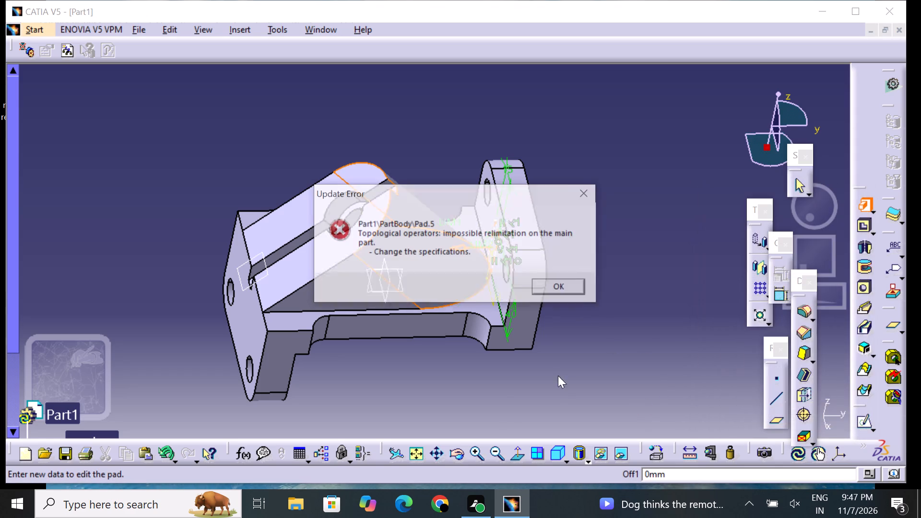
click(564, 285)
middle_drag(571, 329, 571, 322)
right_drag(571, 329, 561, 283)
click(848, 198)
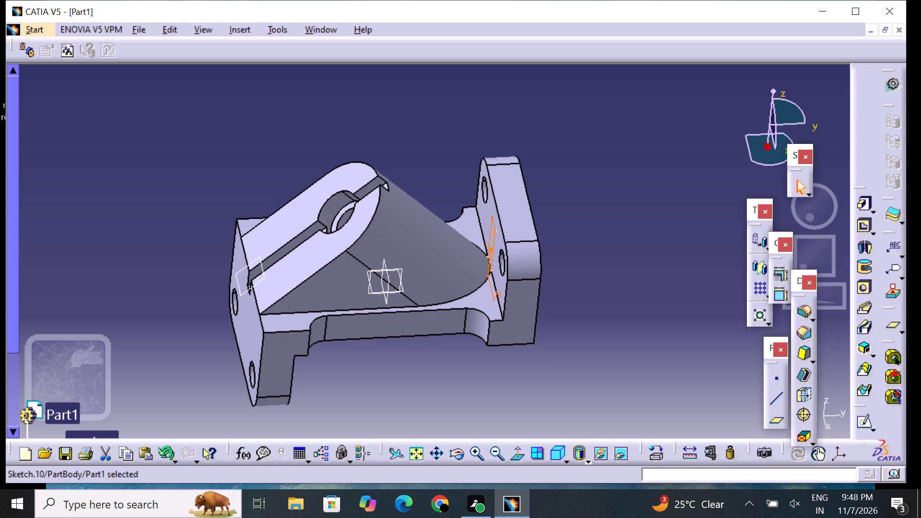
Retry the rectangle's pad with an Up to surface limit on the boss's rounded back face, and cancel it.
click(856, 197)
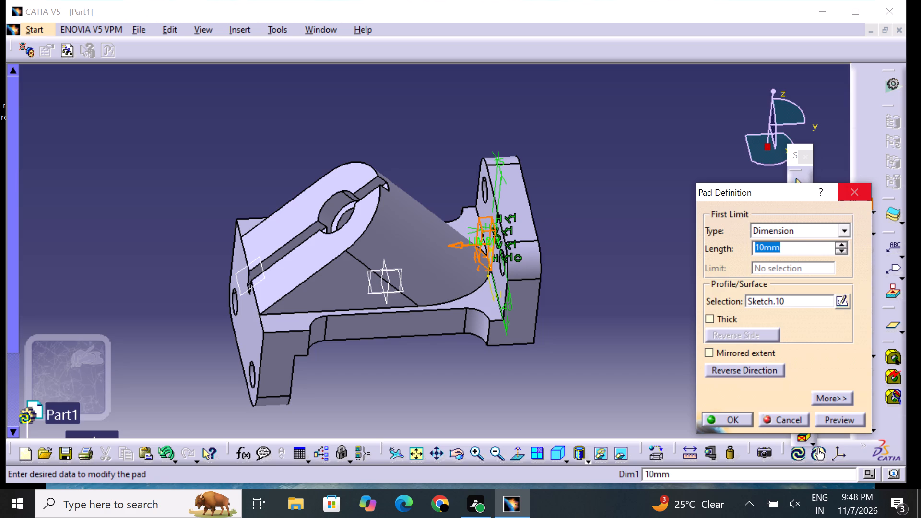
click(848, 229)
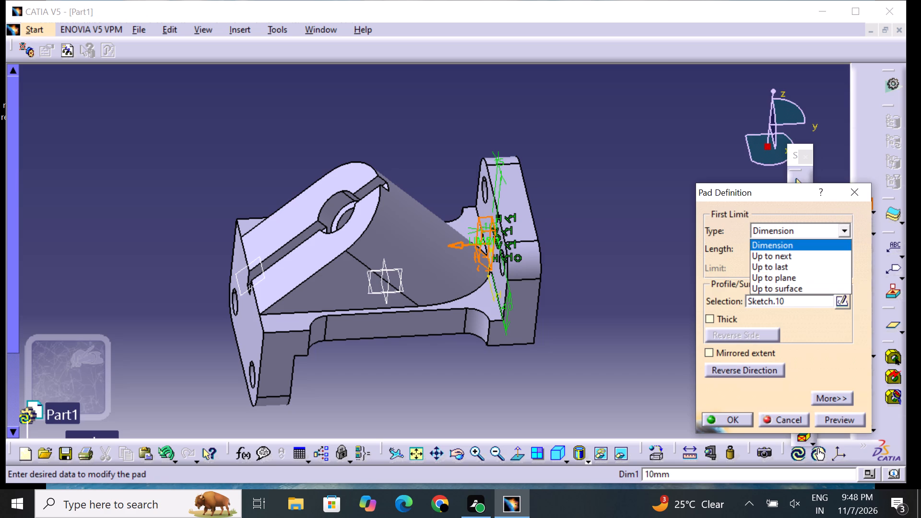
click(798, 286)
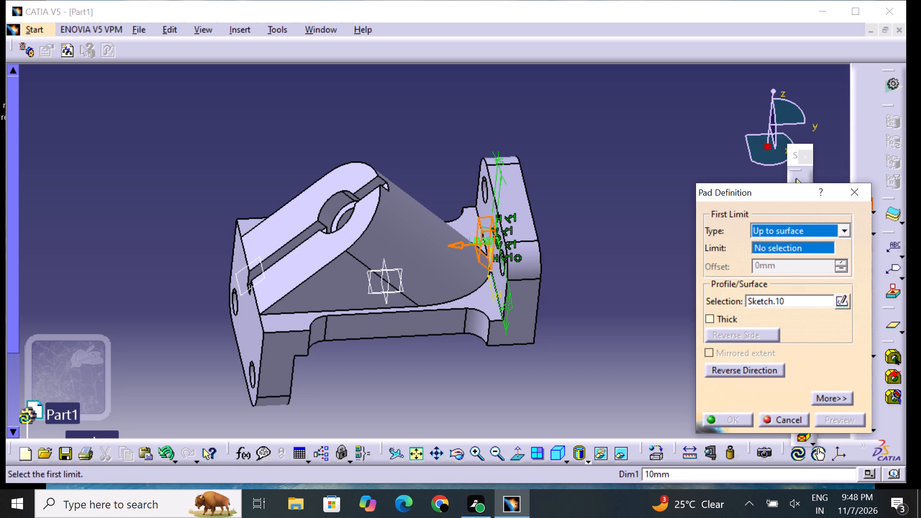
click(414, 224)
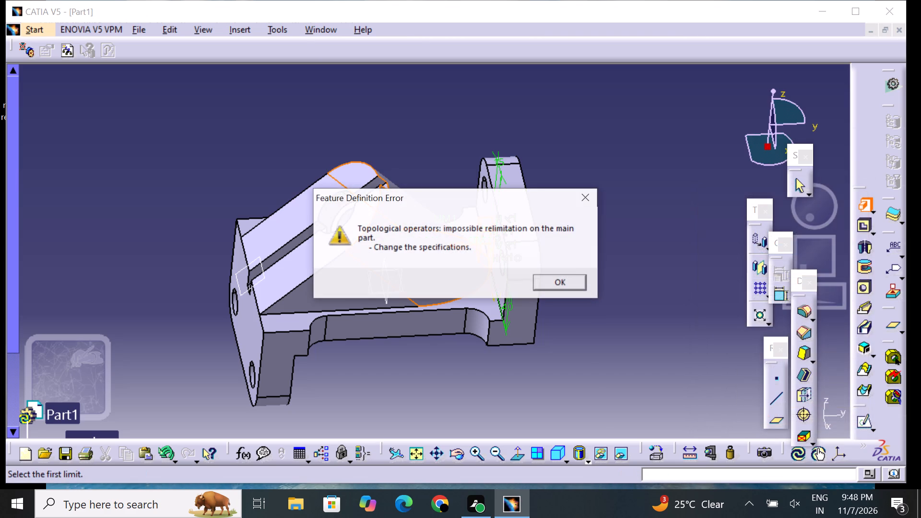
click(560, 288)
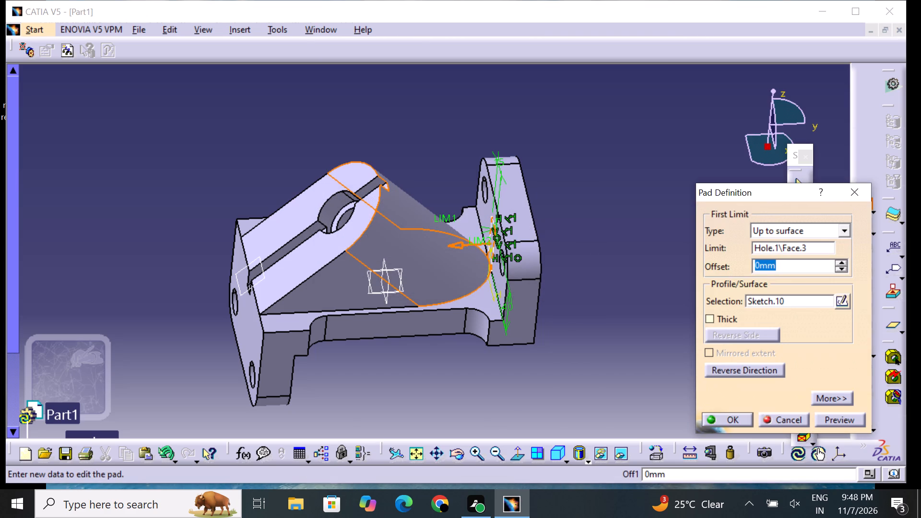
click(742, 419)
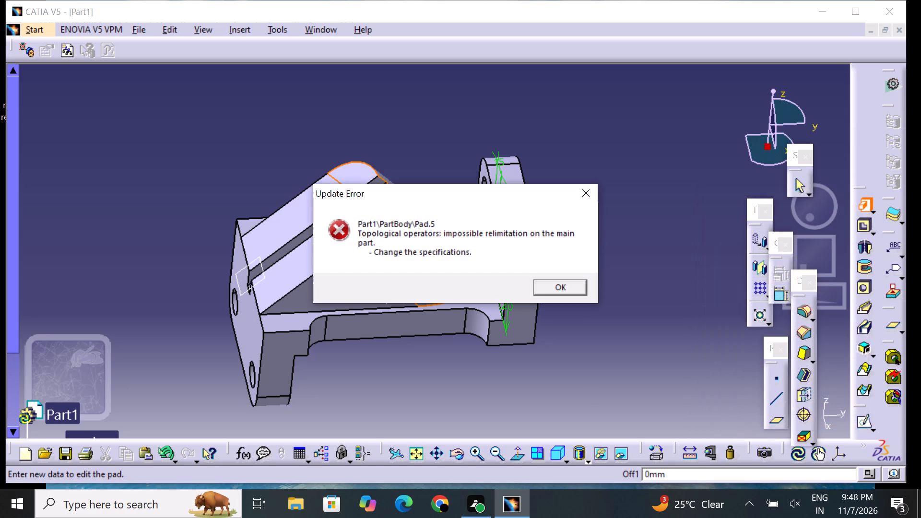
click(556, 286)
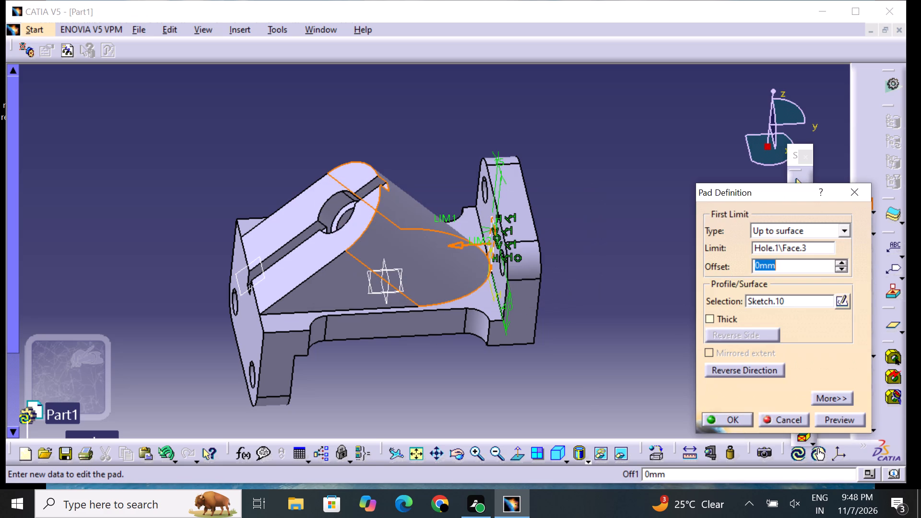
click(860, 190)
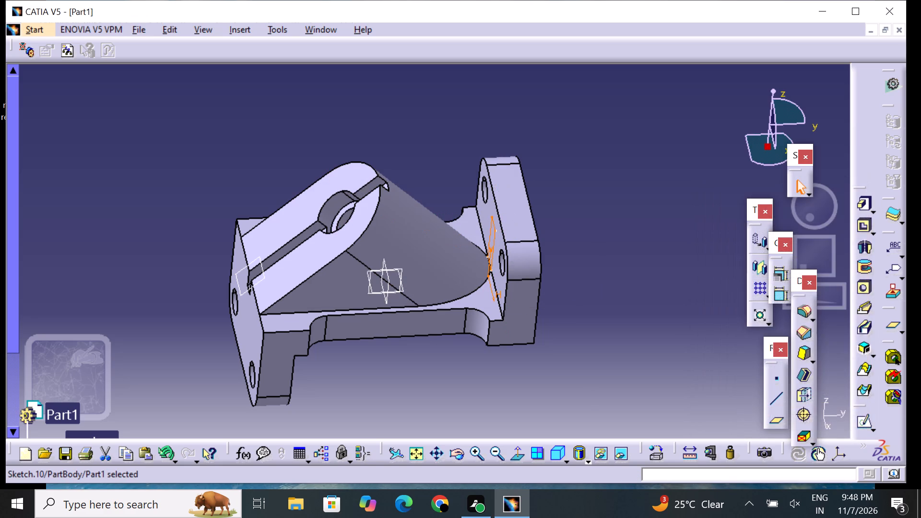
Reopen the rib rectangle's sketch, set the rectangle's width to 10 mm, and exit the sketch.
click(864, 418)
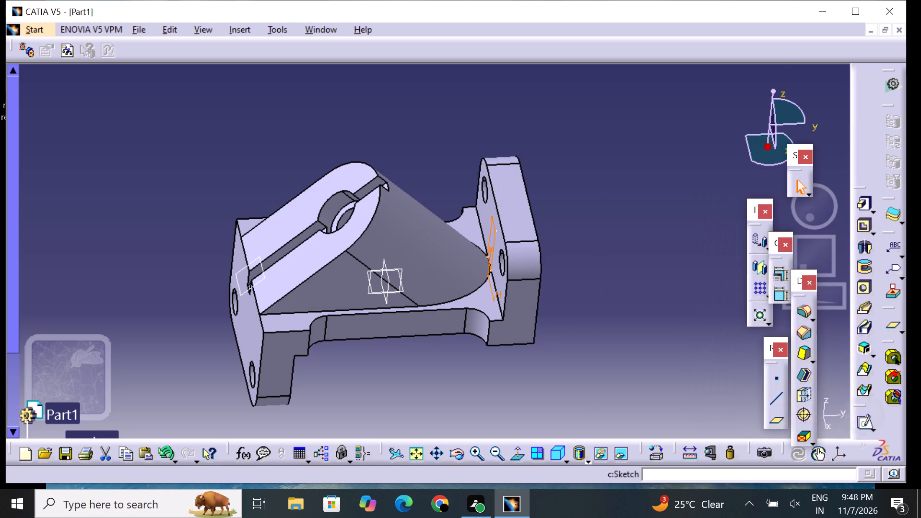
middle_drag(700, 257, 571, 399)
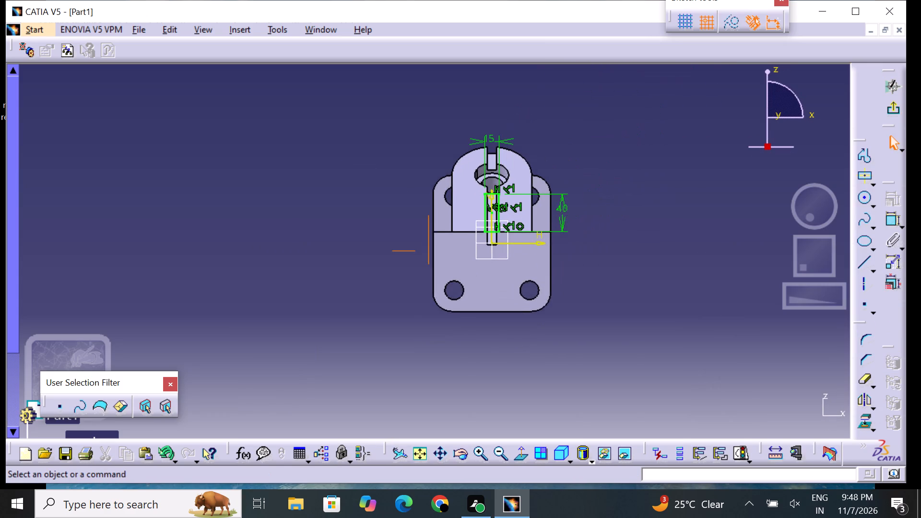
middle_drag(571, 399, 553, 398)
triple_click(478, 455)
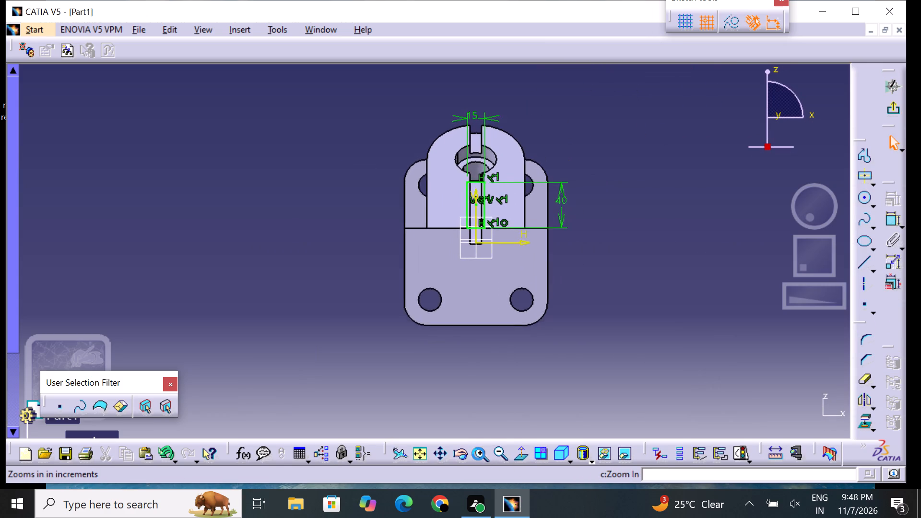
double_click(478, 454)
middle_drag(599, 240, 515, 315)
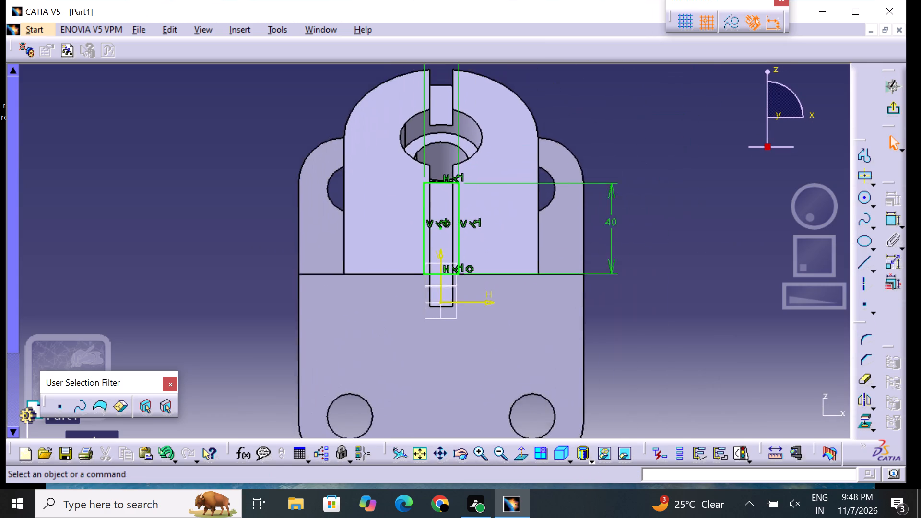
middle_drag(515, 315, 512, 356)
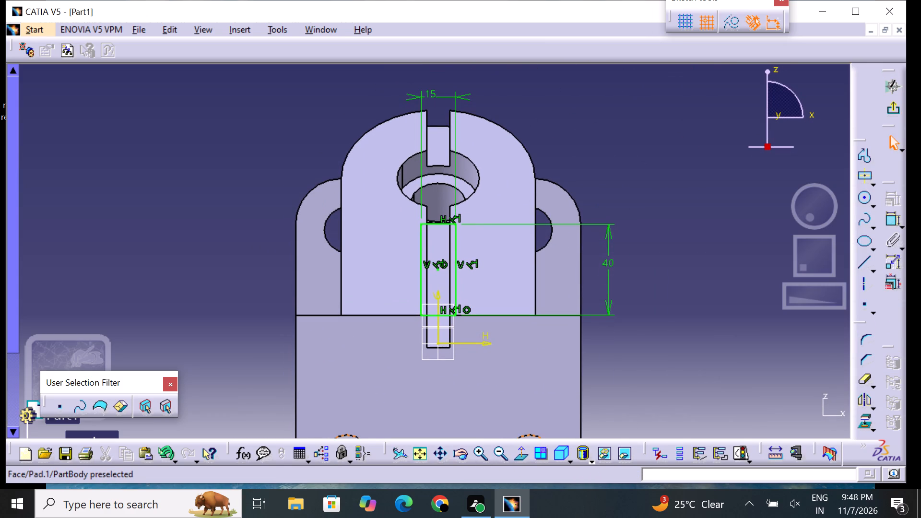
click(675, 361)
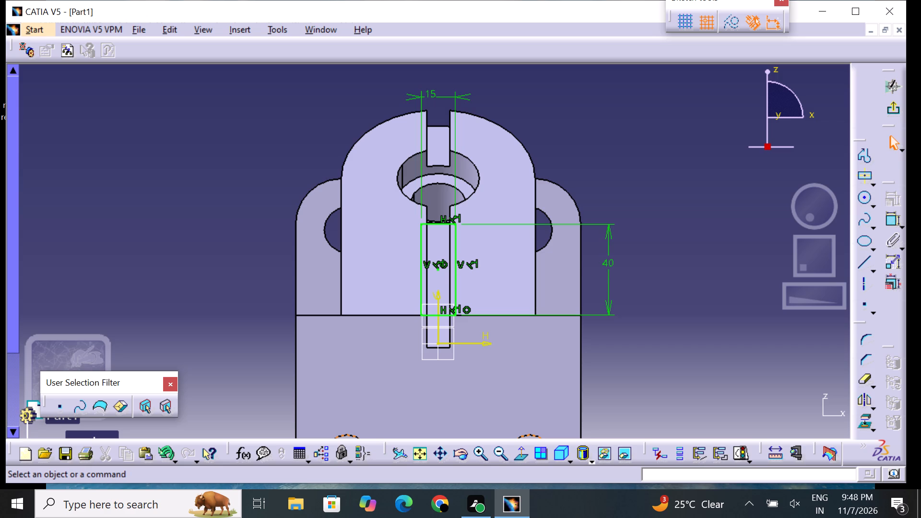
click(430, 95)
drag(430, 95, 431, 91)
drag(685, 424, 696, 441)
key(BackSpace)
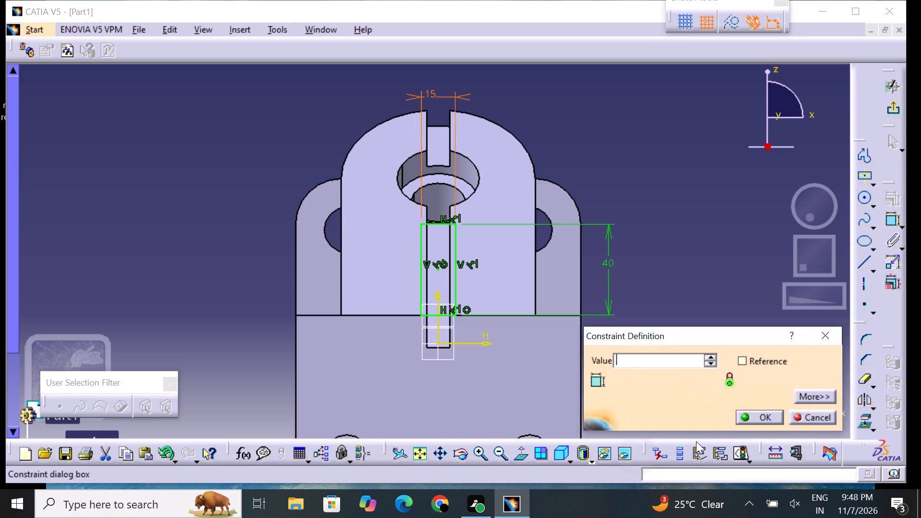
text(10)
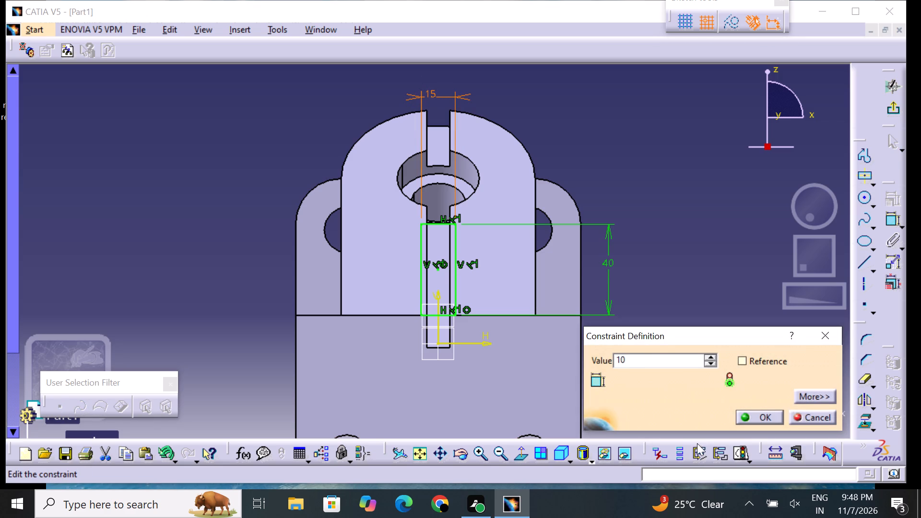
click(768, 421)
click(750, 385)
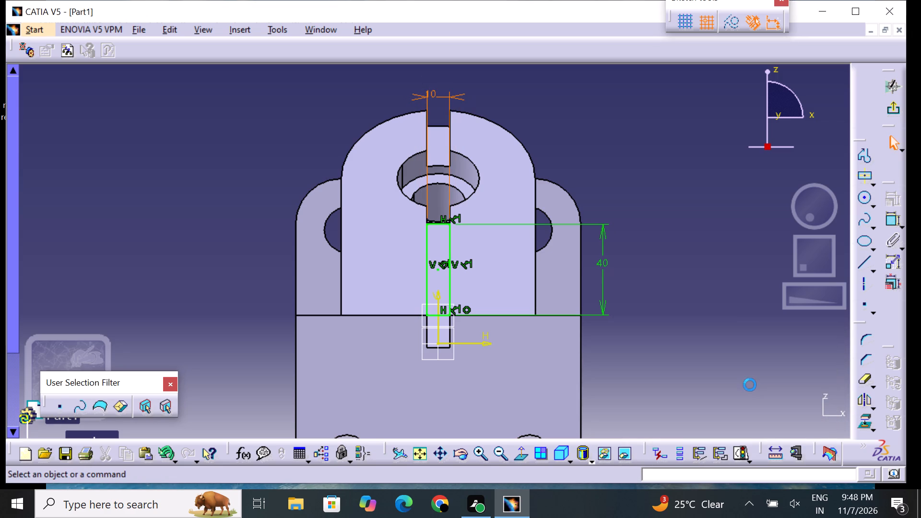
click(888, 111)
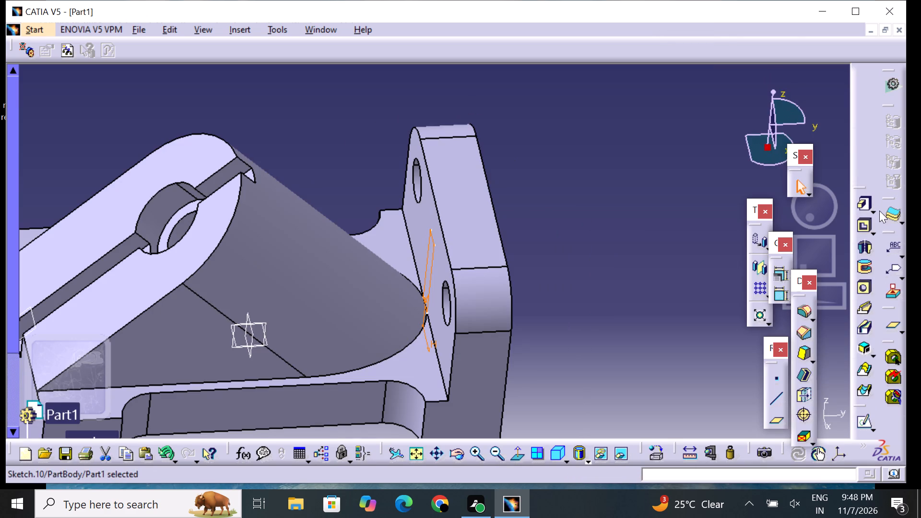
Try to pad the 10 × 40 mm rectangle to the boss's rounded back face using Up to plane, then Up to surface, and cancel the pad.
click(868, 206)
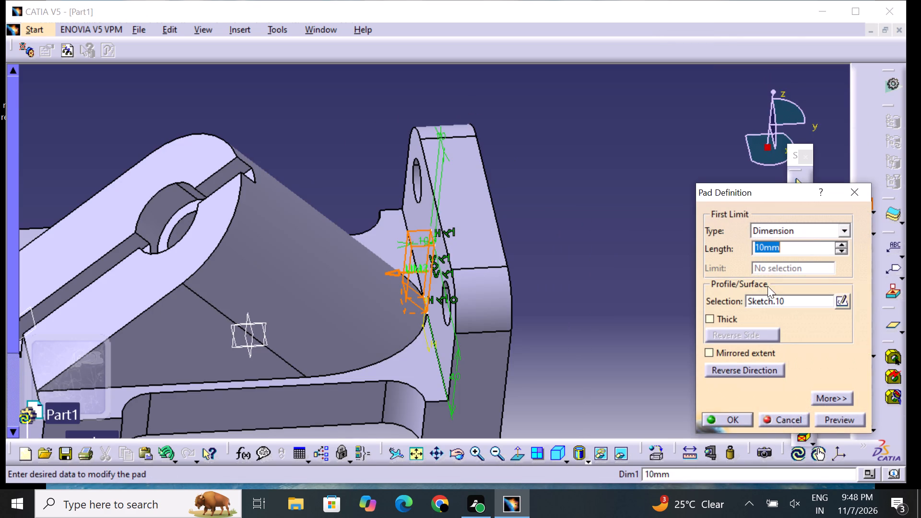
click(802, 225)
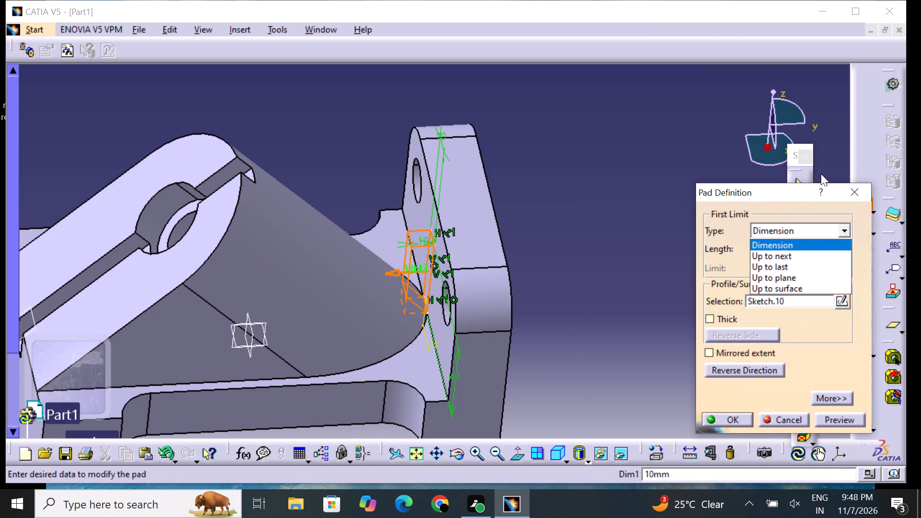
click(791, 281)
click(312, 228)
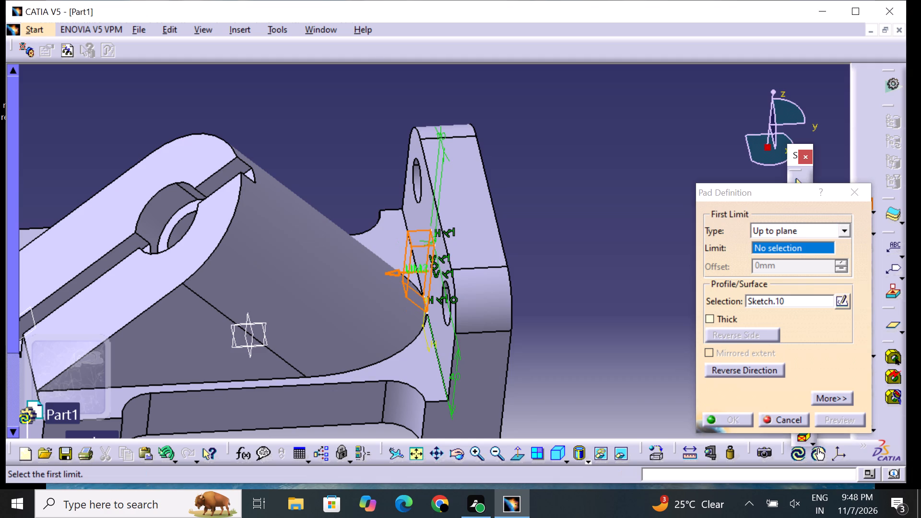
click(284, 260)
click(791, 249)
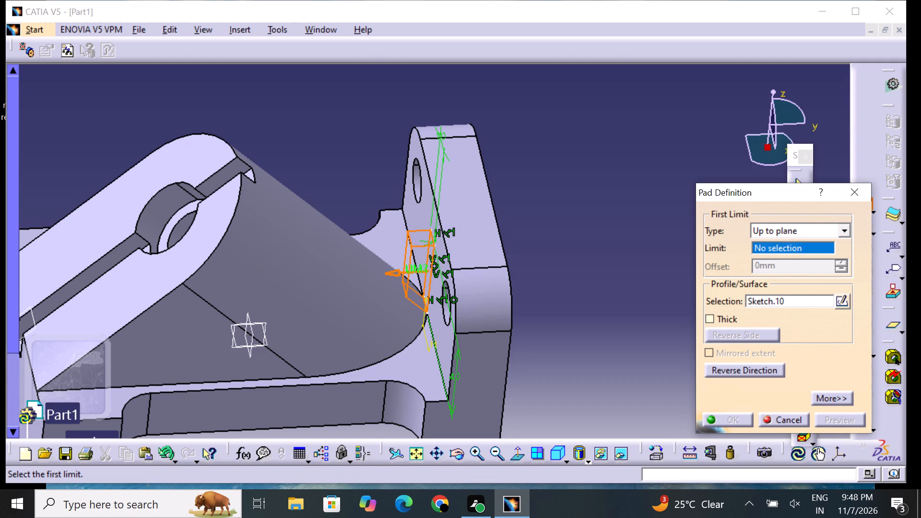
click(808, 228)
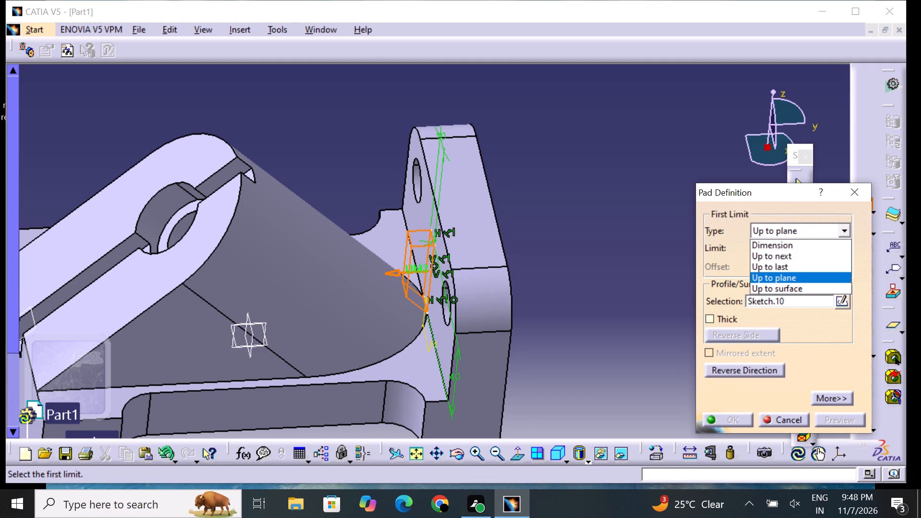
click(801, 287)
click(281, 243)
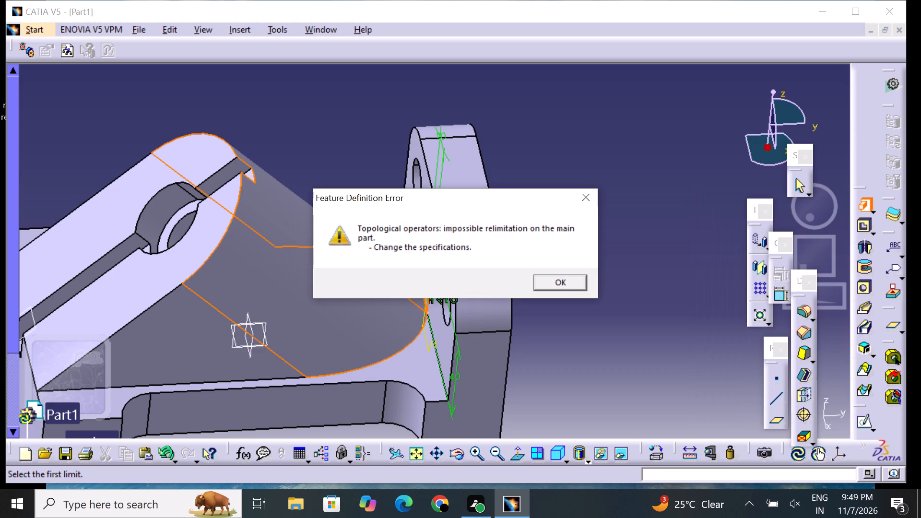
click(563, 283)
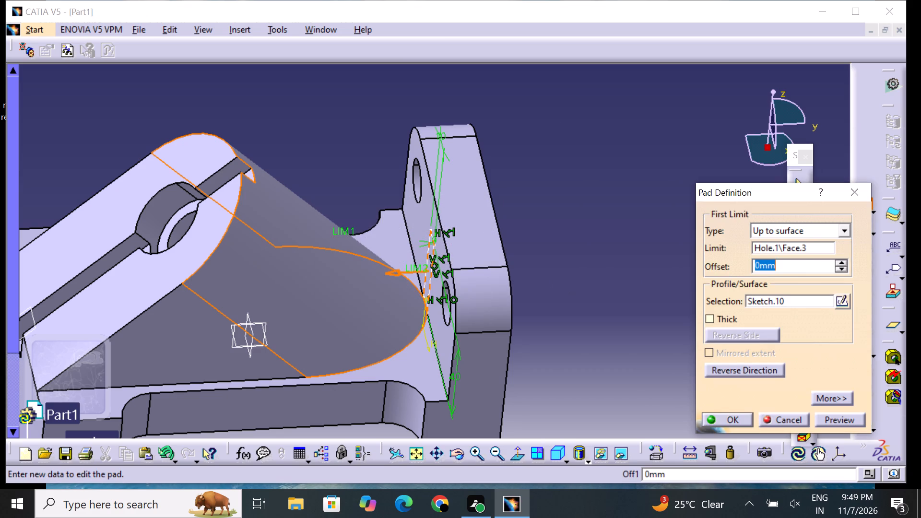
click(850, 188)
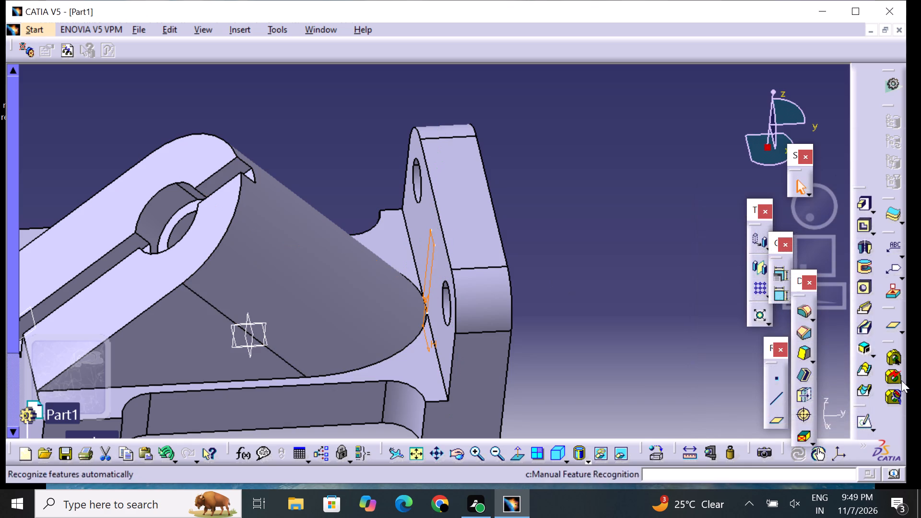
Reopen the rib rectangle's sketch and delete its 40 mm height dimension.
click(861, 426)
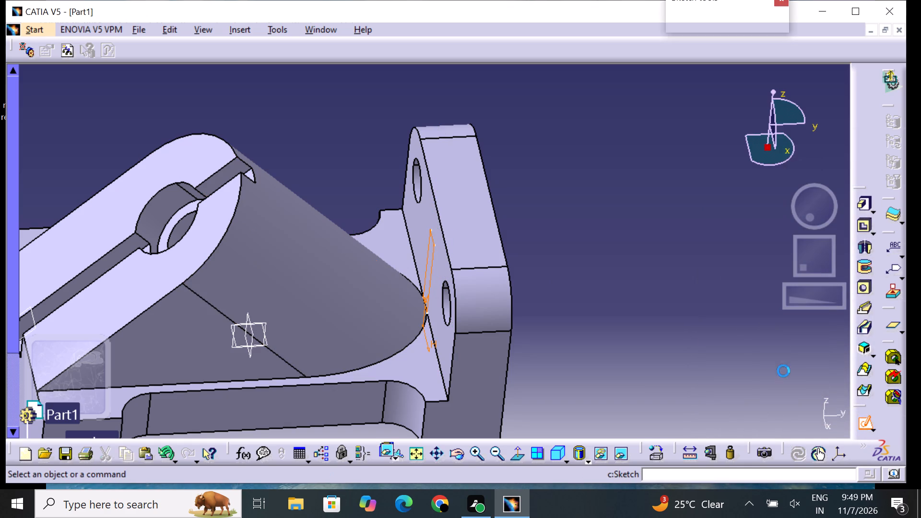
middle_drag(611, 306, 552, 293)
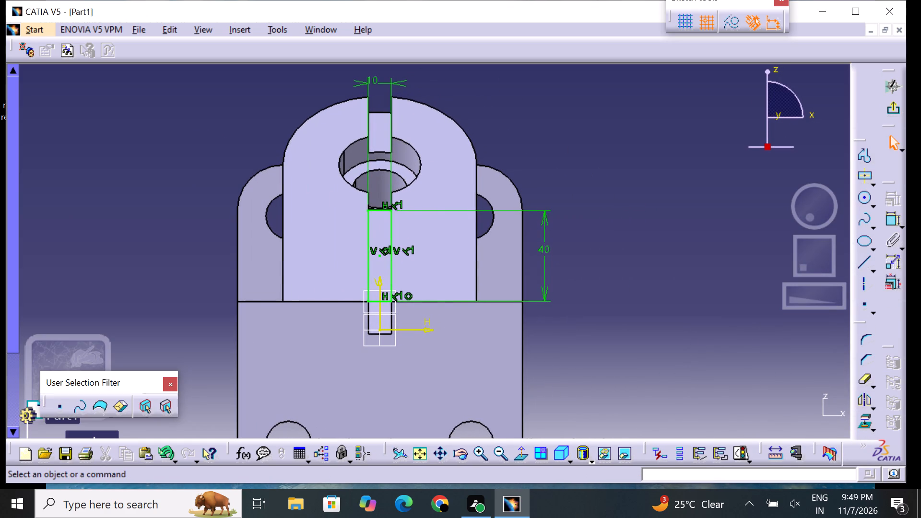
drag(339, 193, 487, 261)
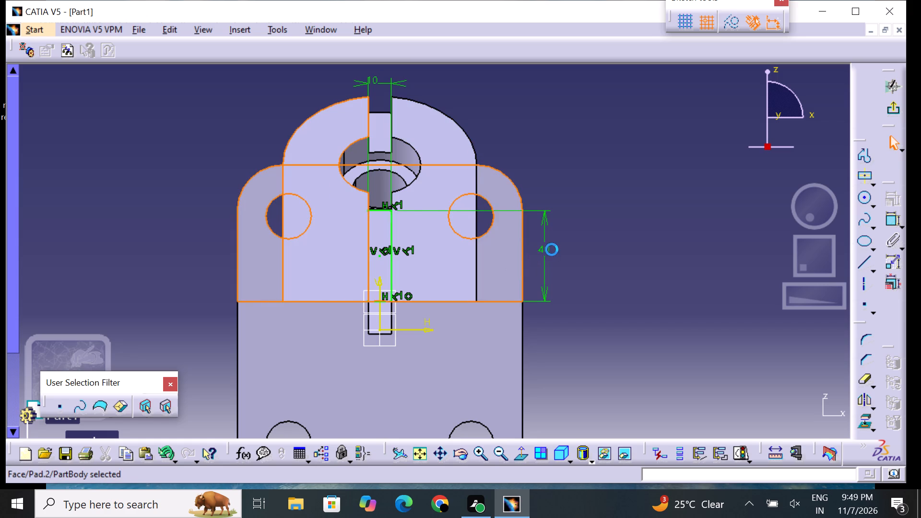
click(543, 249)
right_click(543, 249)
click(592, 443)
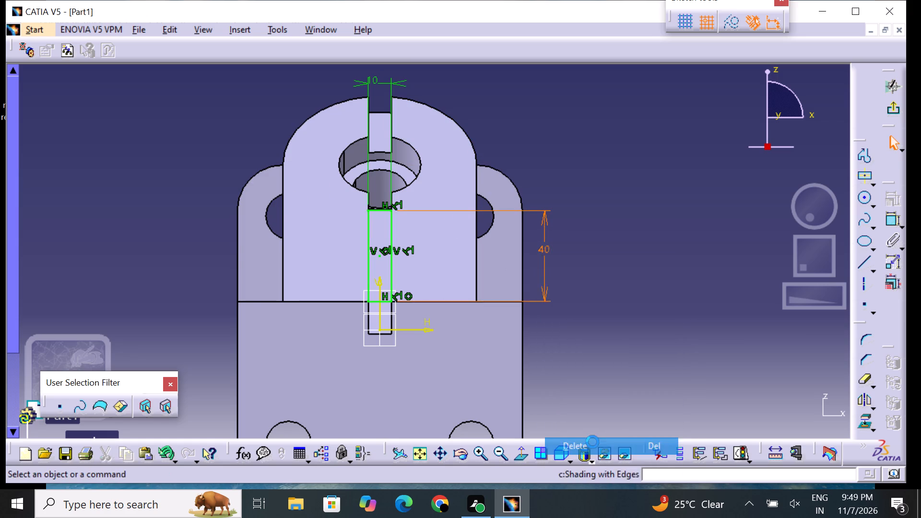
Delete the rib rectangle's two vertical sides and its top edge.
click(389, 227)
right_click(389, 226)
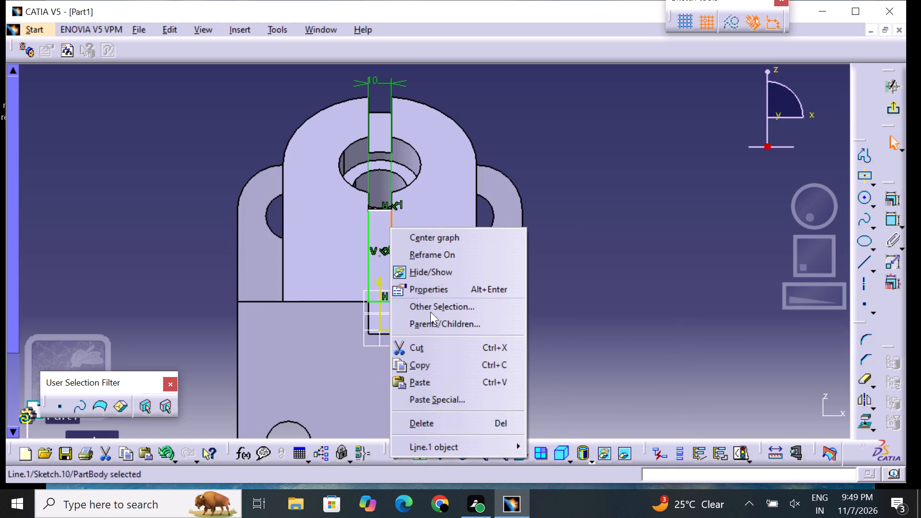
click(434, 418)
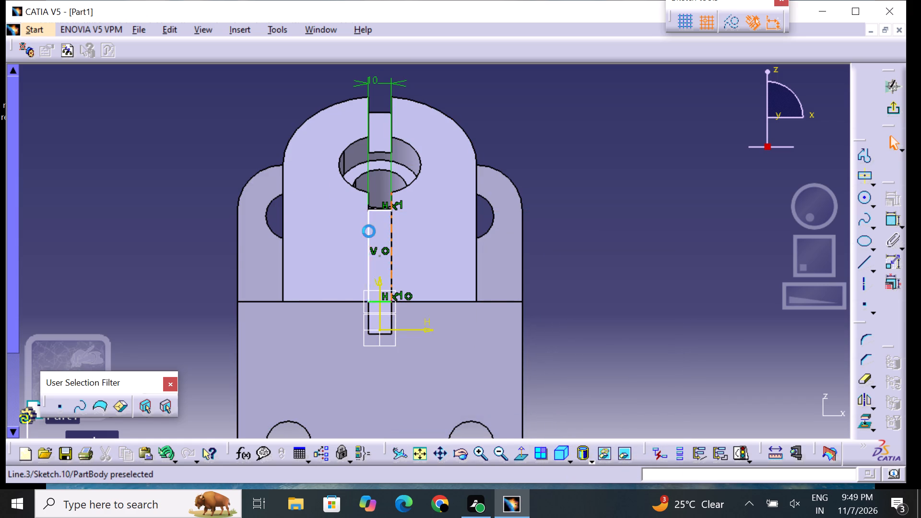
click(369, 231)
right_click(368, 231)
click(408, 425)
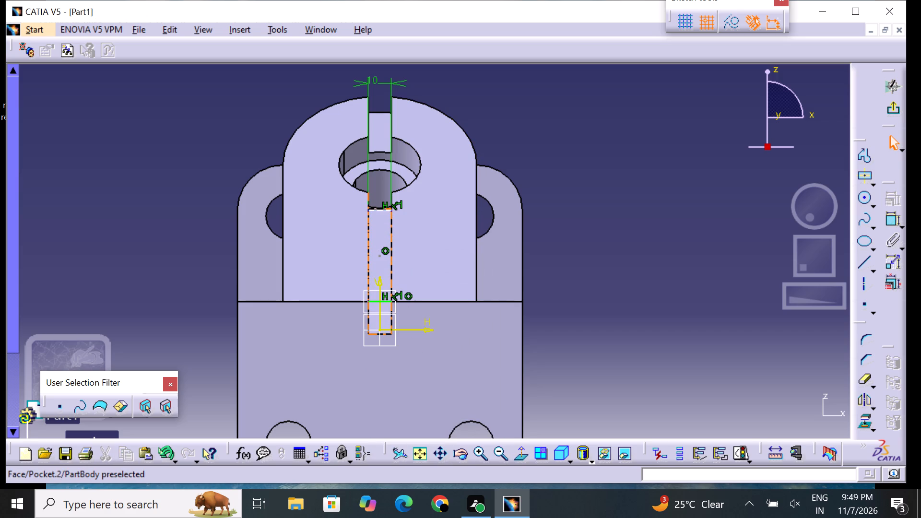
click(386, 212)
right_click(382, 213)
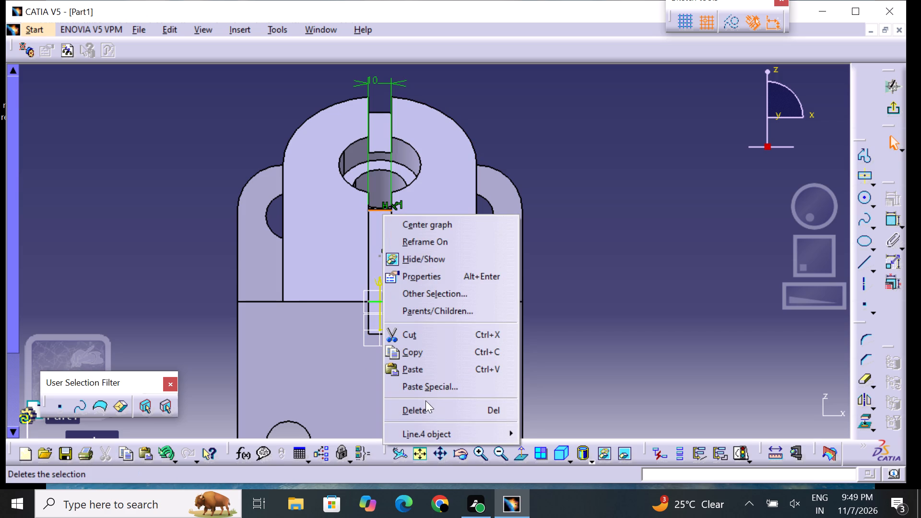
click(426, 402)
click(597, 283)
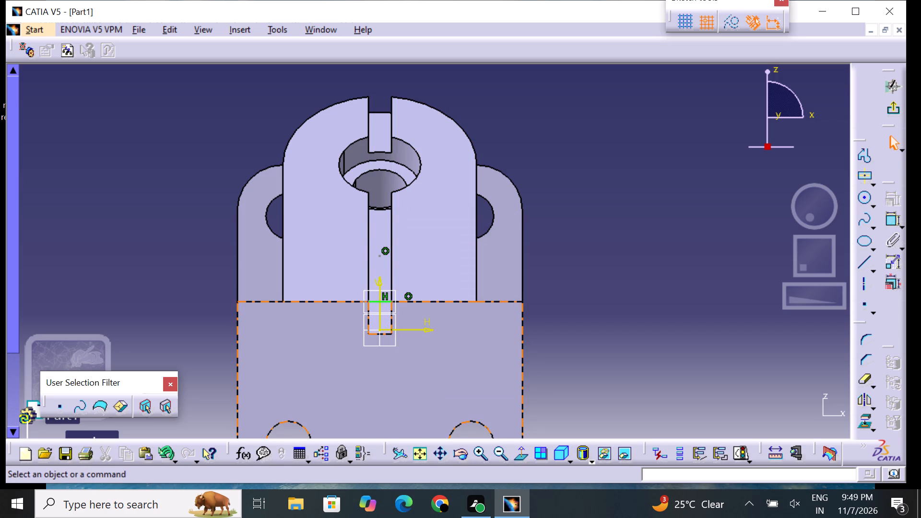
Delete the rib rectangle's remaining bottom edge and its centre point to empty the sketch.
click(385, 300)
right_click(385, 299)
click(450, 268)
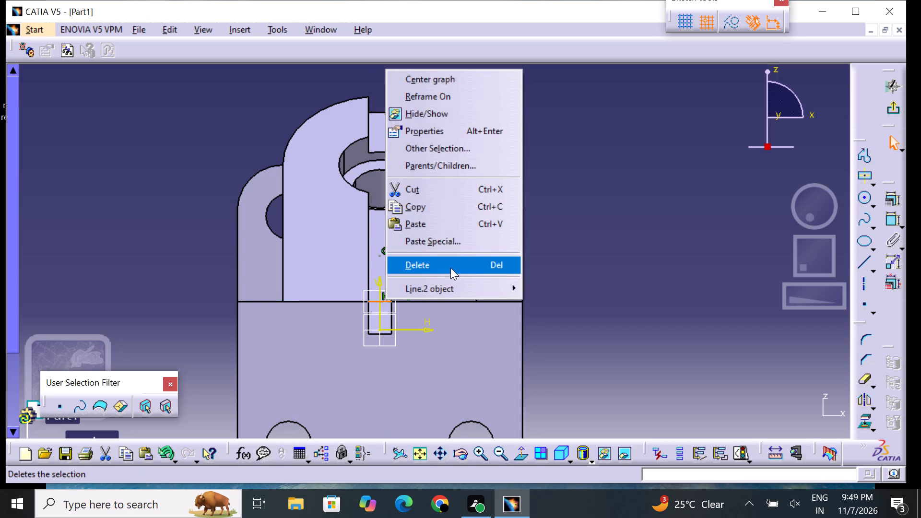
click(532, 251)
click(383, 254)
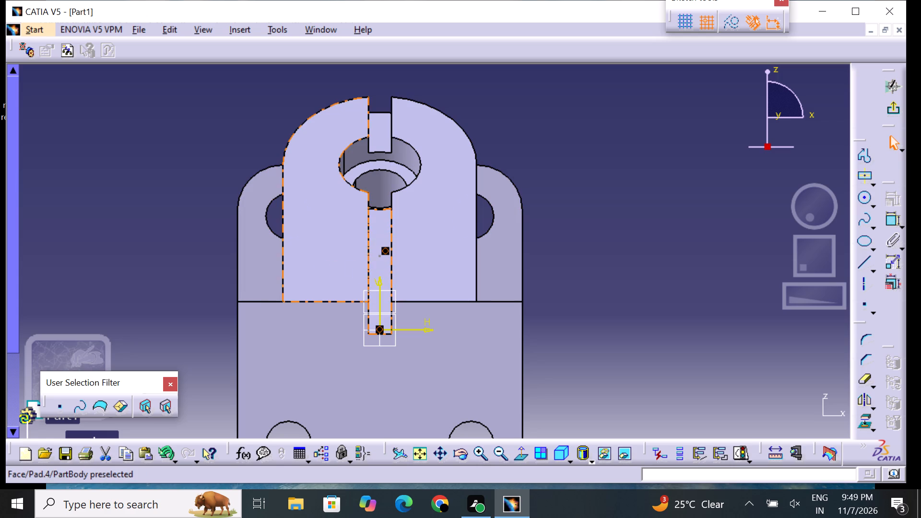
click(381, 258)
right_click(381, 258)
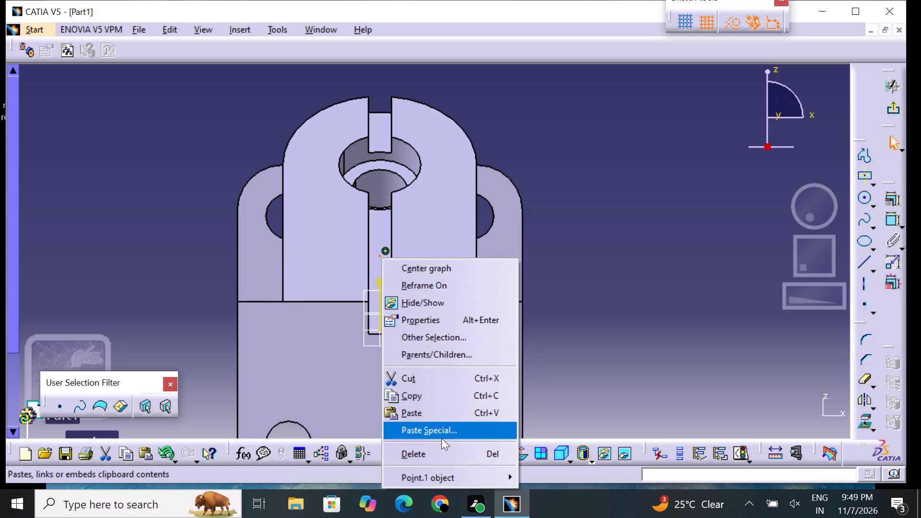
click(444, 447)
click(591, 296)
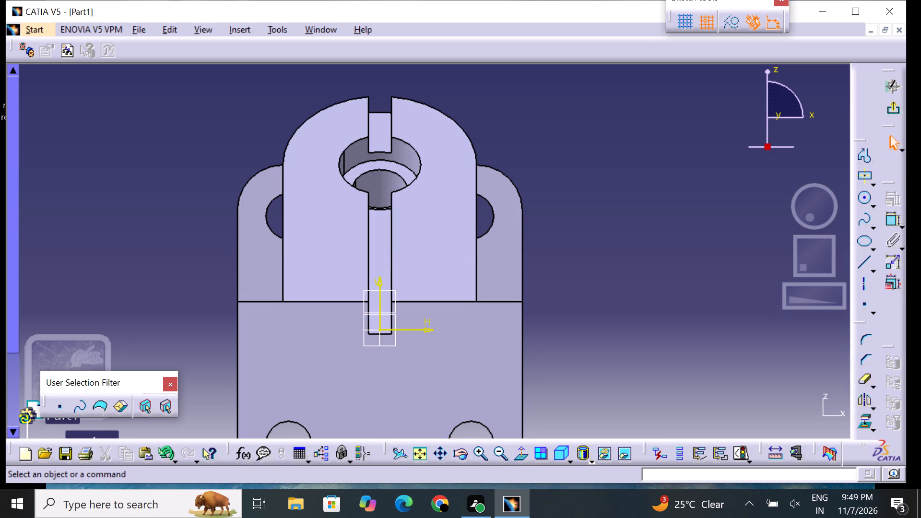
Sketch a centred rectangle about 20 × 60 mm on the vertical axis, with its centre about 40 mm above the origin.
click(867, 180)
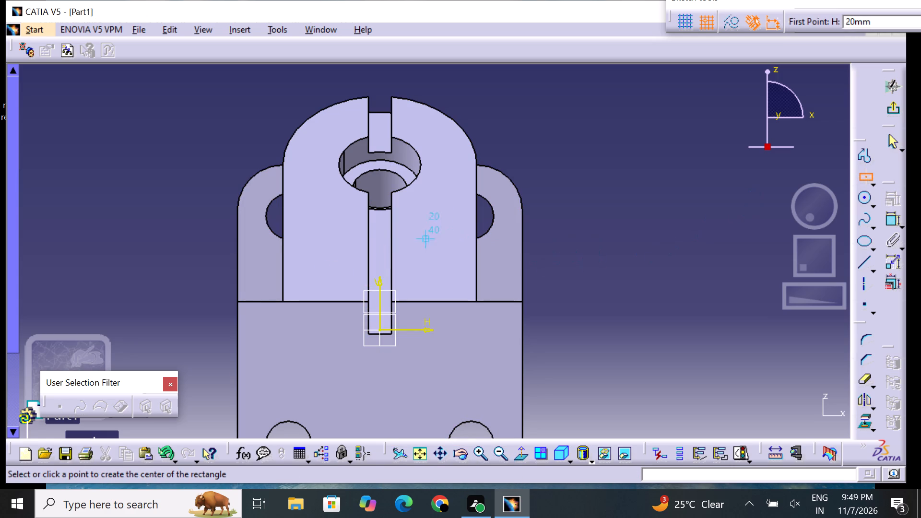
click(380, 249)
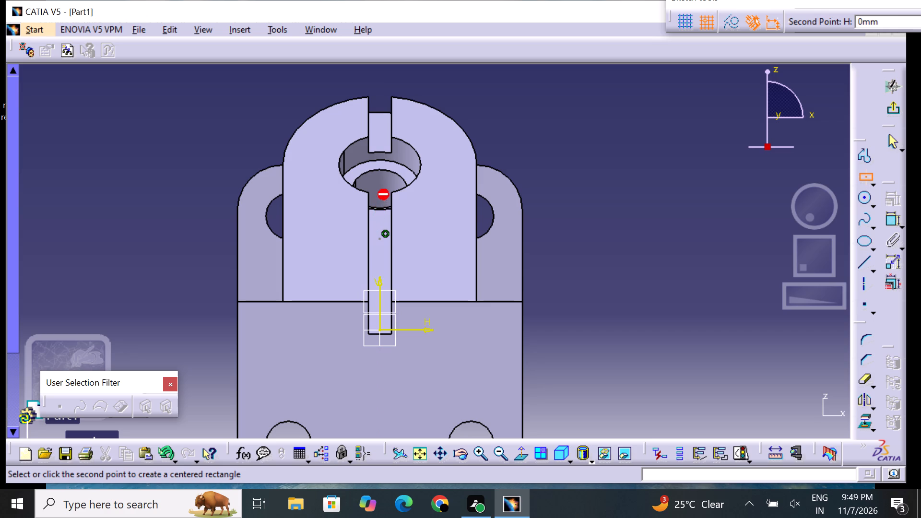
click(398, 174)
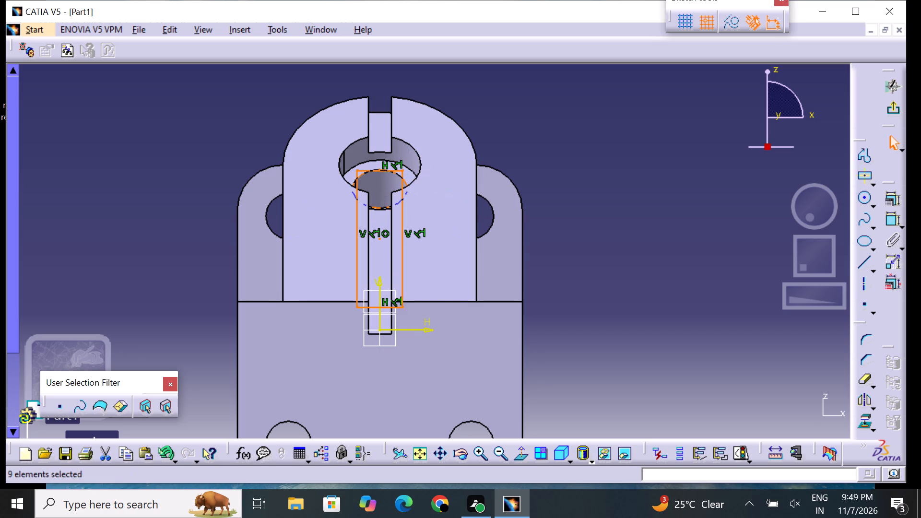
click(599, 220)
Dimension the new rectangle's height and set it to 40 mm.
click(891, 221)
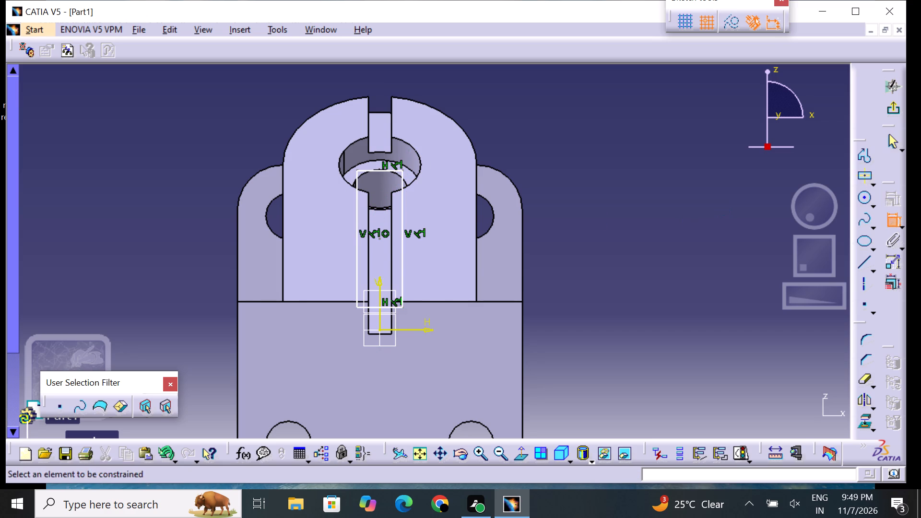
click(402, 249)
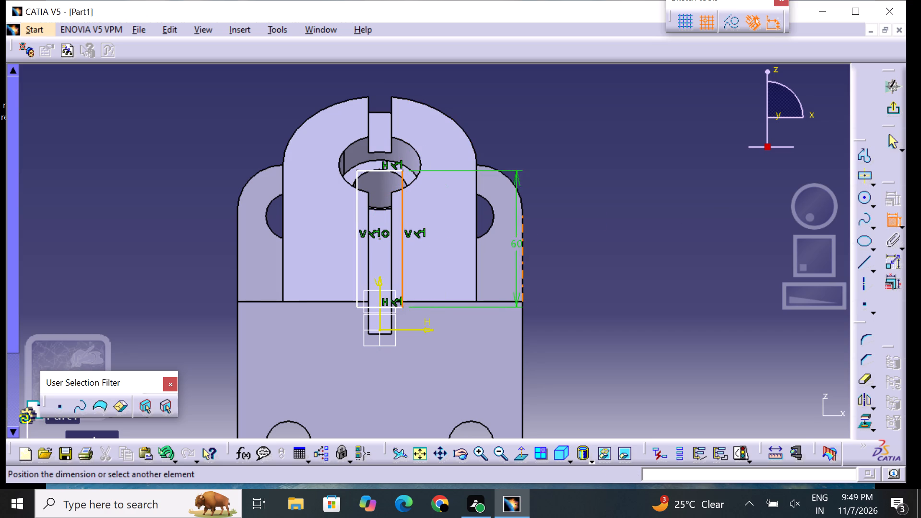
click(544, 242)
double_click(544, 241)
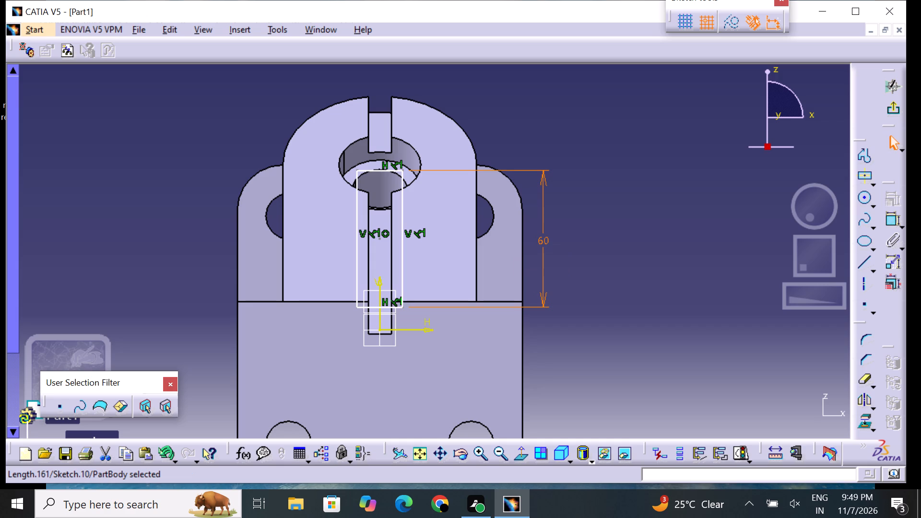
click(544, 241)
double_click(544, 241)
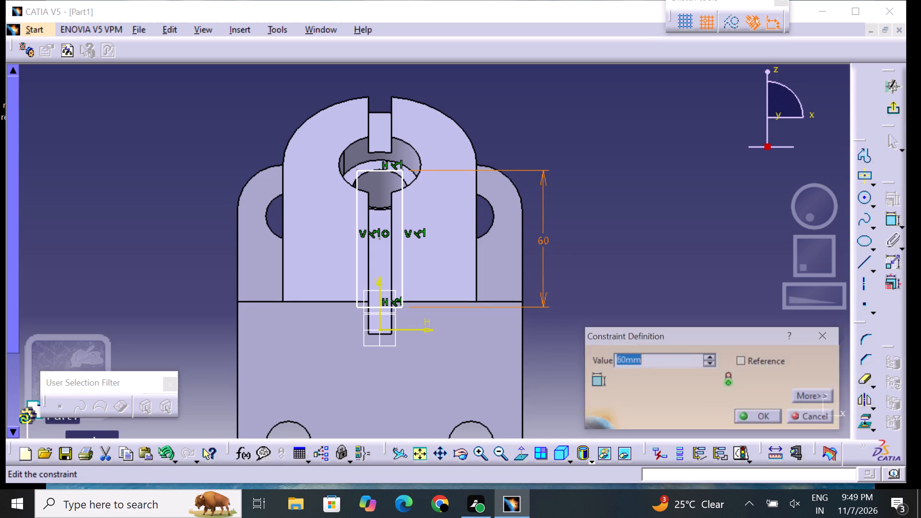
key(BackSpace)
text(40)
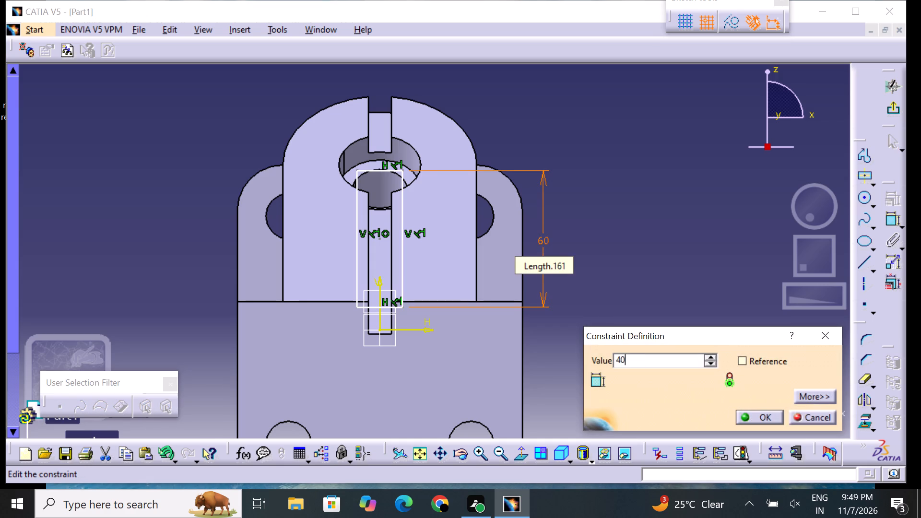
key(Return)
click(599, 236)
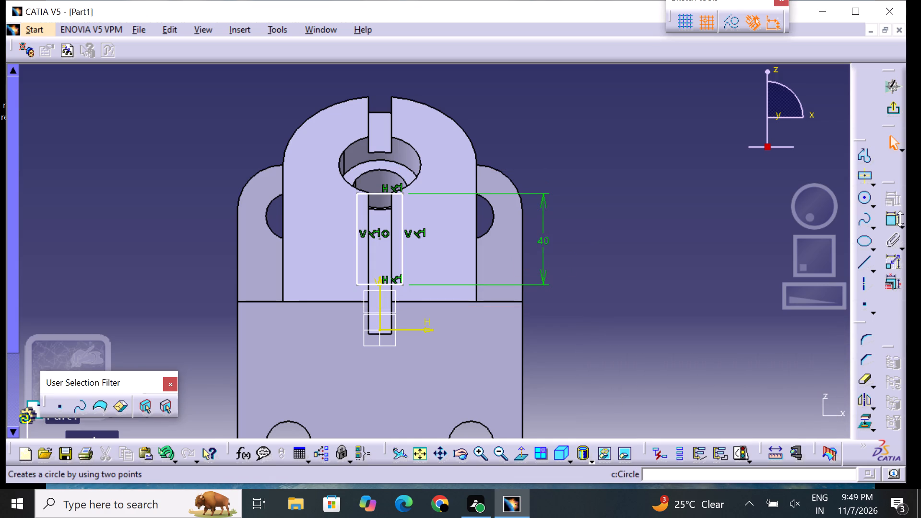
Dimension the new rectangle's width and set it to 10 mm.
click(892, 221)
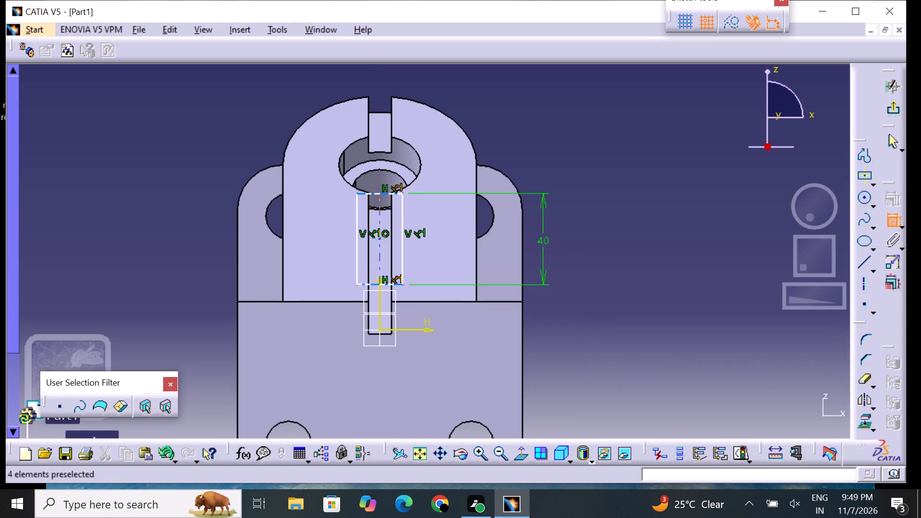
drag(387, 193, 387, 188)
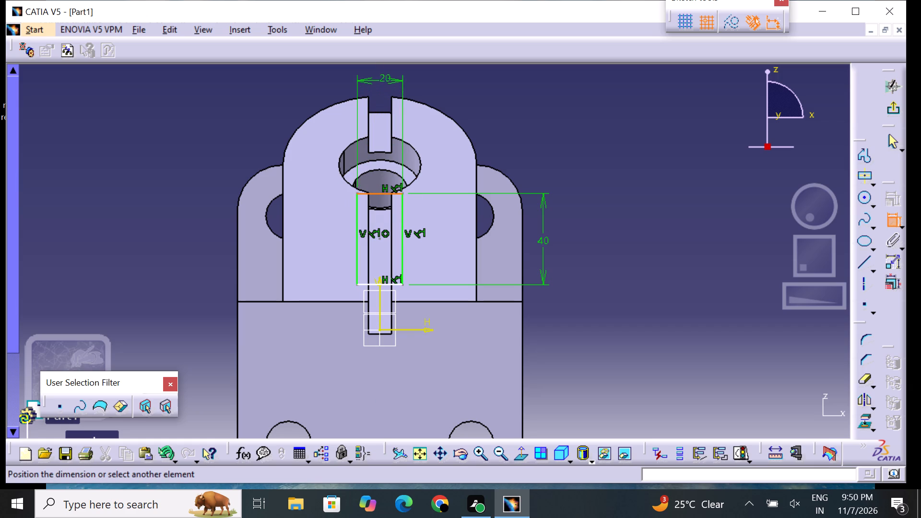
click(386, 79)
double_click(384, 79)
key(BackSpace)
text(10)
key(Return)
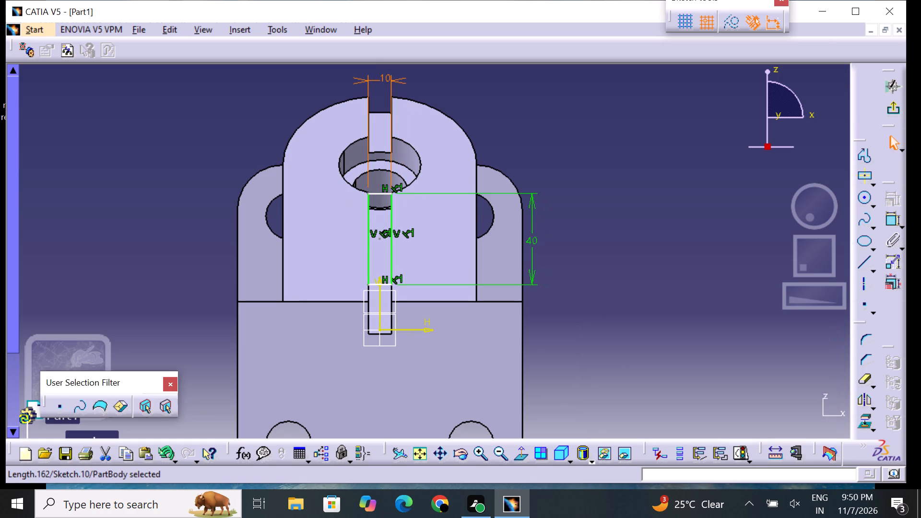
click(594, 157)
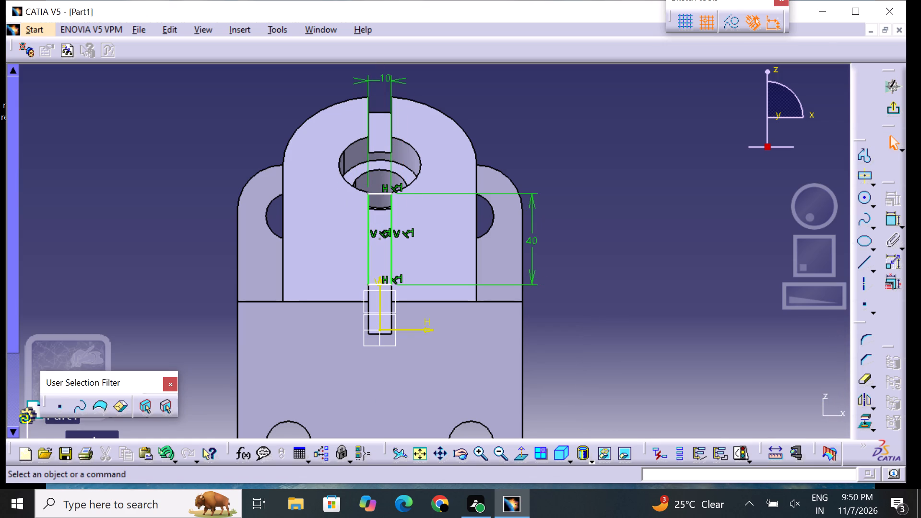
Constrain the rib rectangle's bottom edge to be coincident with the bottom edge of the boss face.
click(892, 222)
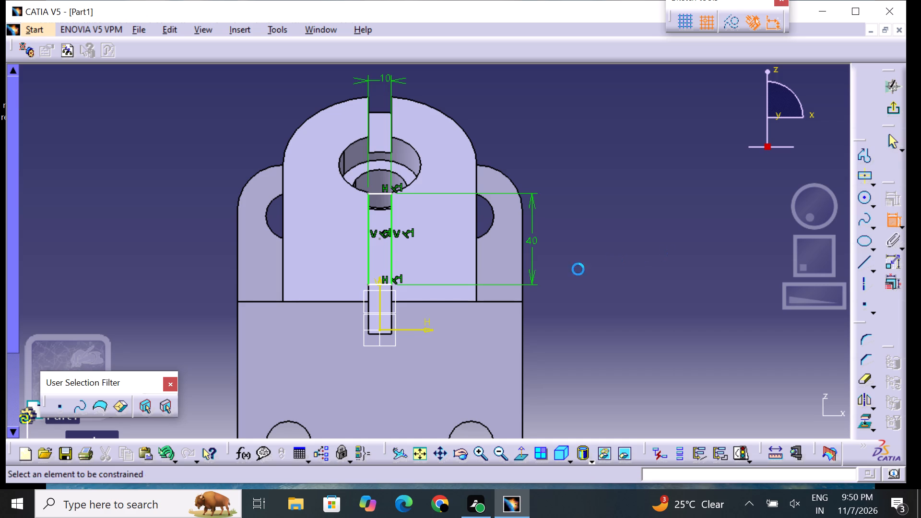
click(384, 285)
click(426, 302)
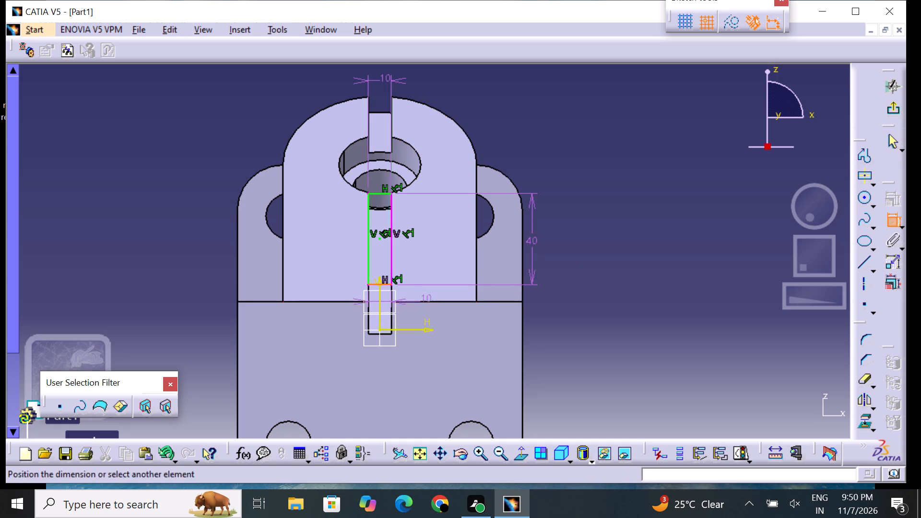
right_click(562, 293)
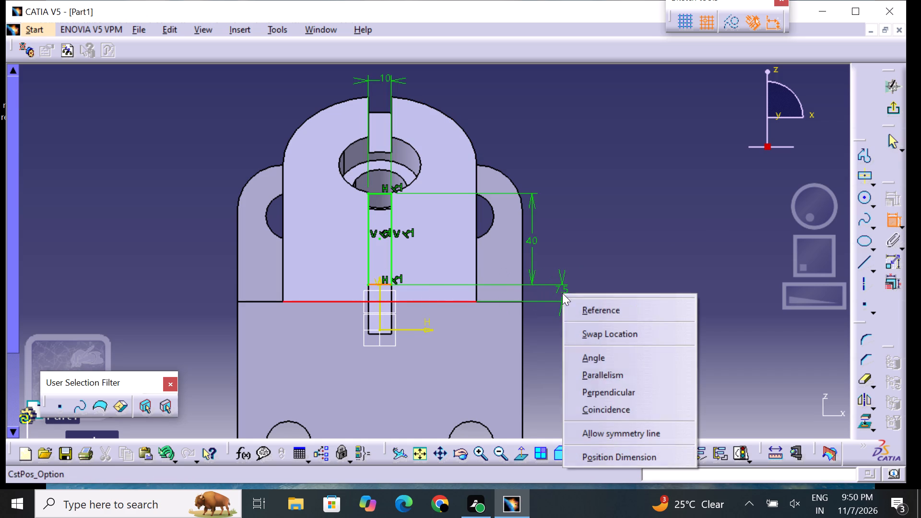
click(605, 413)
click(610, 371)
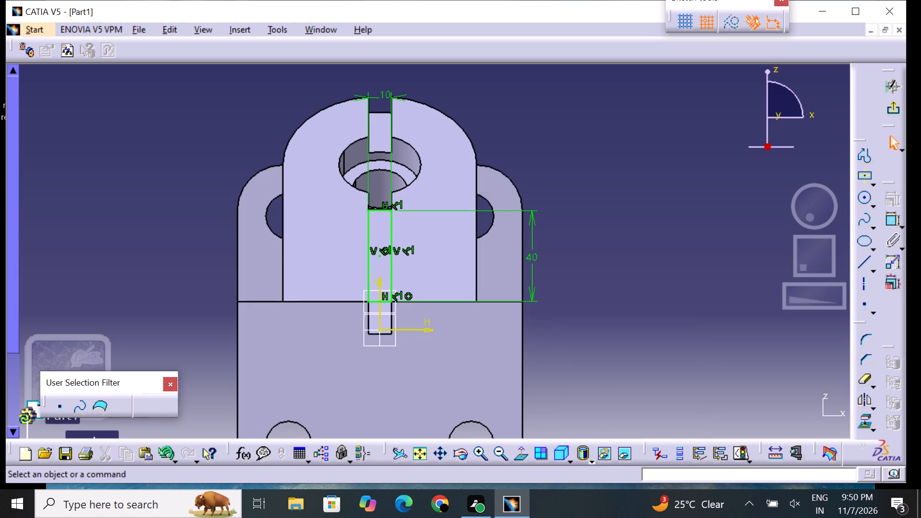
Exit the rib sketch and dismiss the update diagnosis for Pad.5 without editing the feature.
click(891, 110)
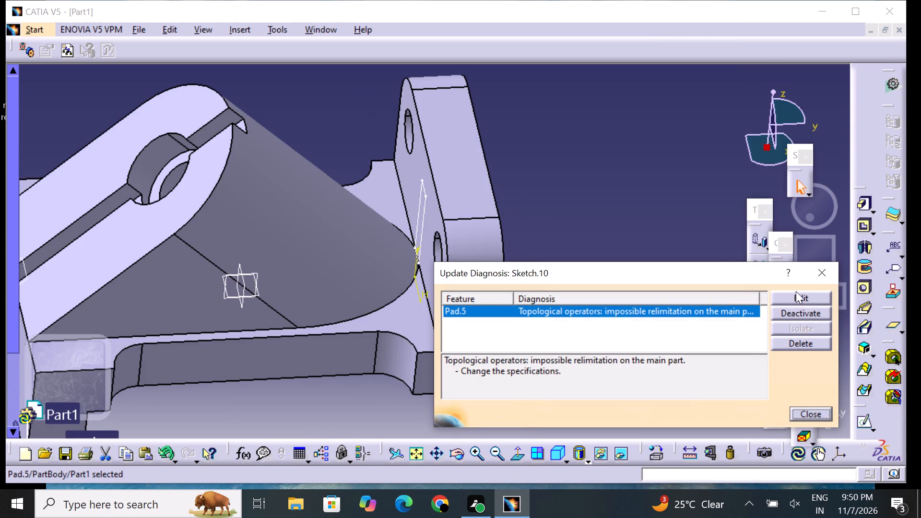
click(817, 274)
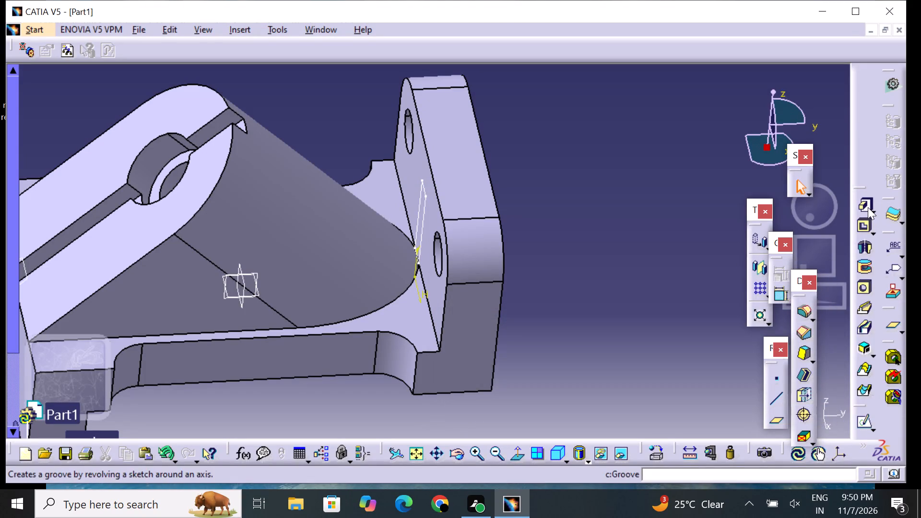
Reopen the rib's rectangle sketch, Sketch.10, for editing.
click(420, 203)
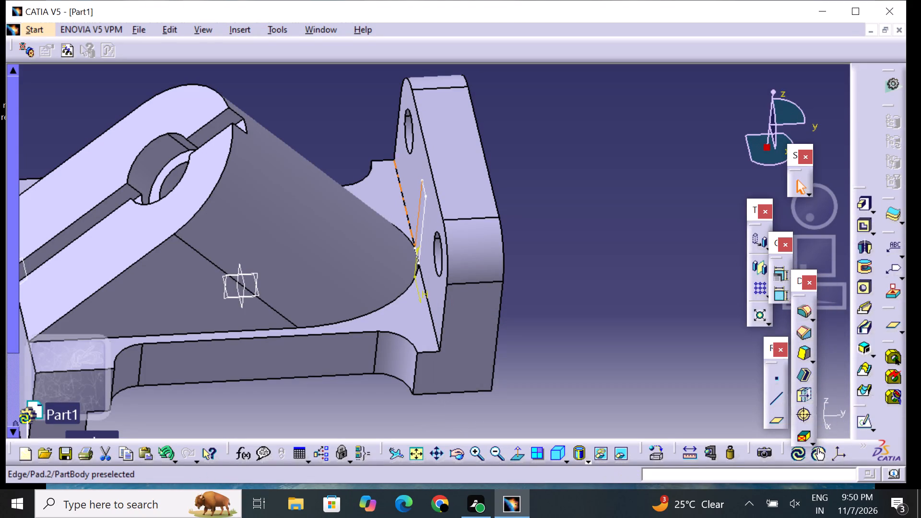
click(567, 276)
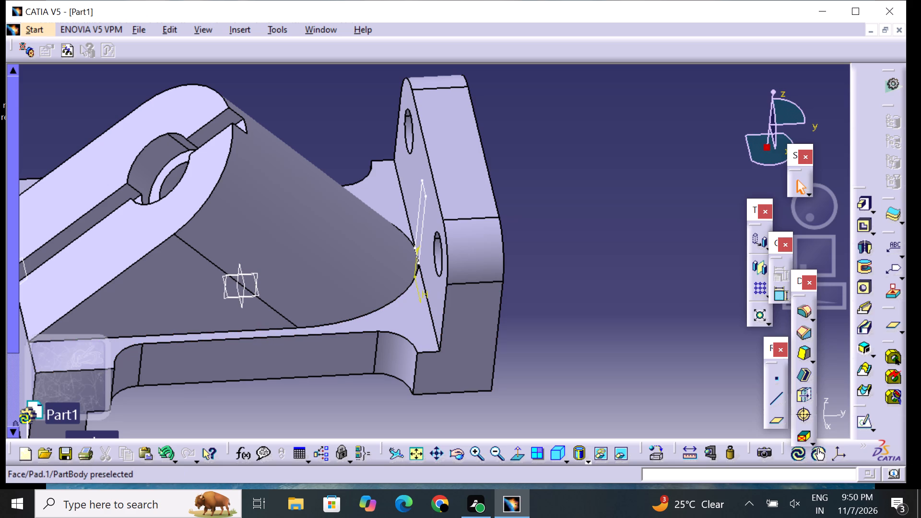
middle_drag(589, 335, 575, 290)
right_drag(589, 335, 575, 284)
middle_drag(307, 121, 308, 121)
right_drag(308, 121, 365, 146)
middle_drag(308, 121, 364, 145)
middle_drag(534, 298, 501, 300)
right_drag(534, 298, 501, 300)
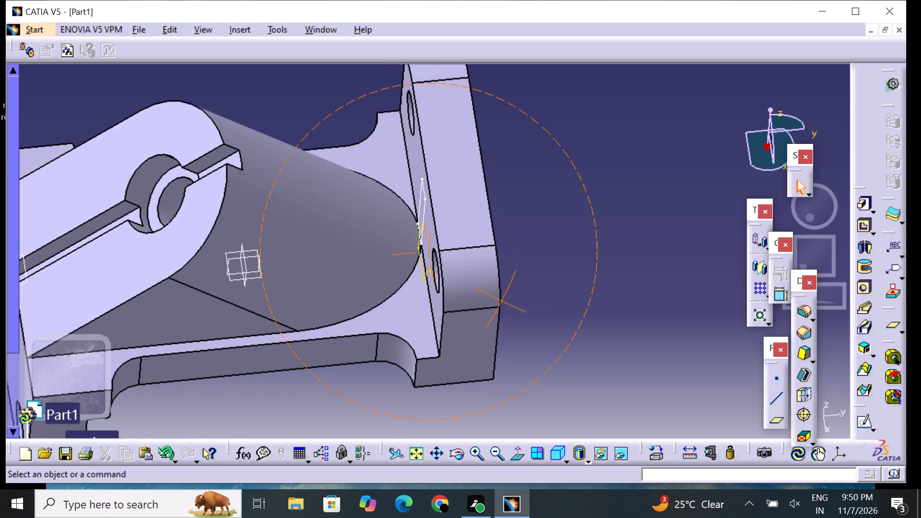
middle_drag(501, 300, 500, 300)
right_drag(501, 300, 500, 300)
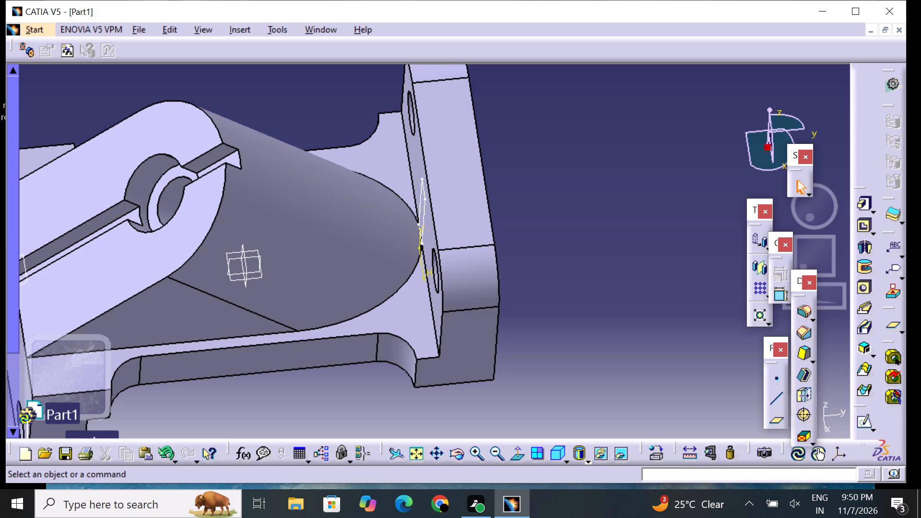
click(424, 204)
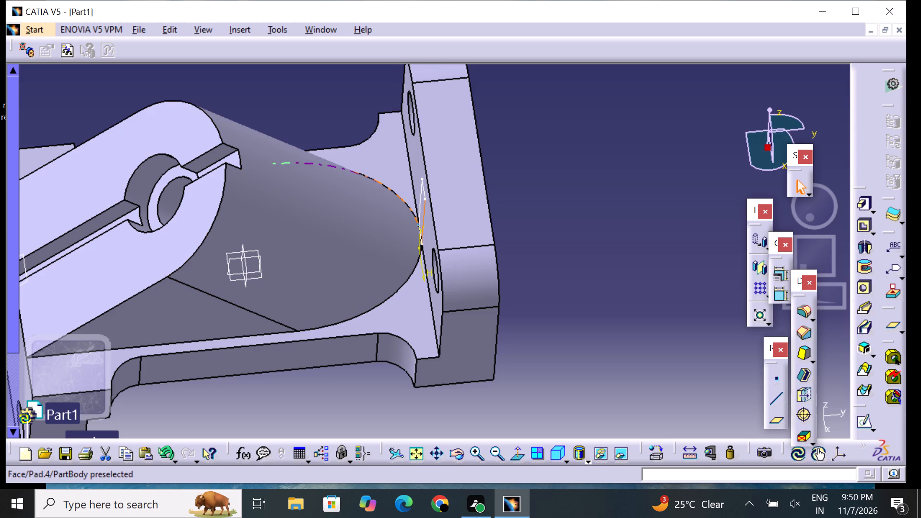
click(859, 418)
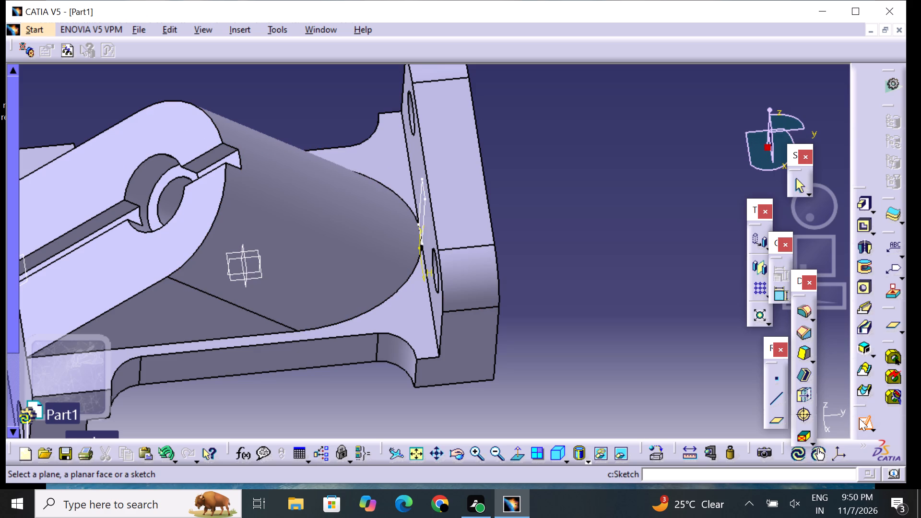
click(415, 209)
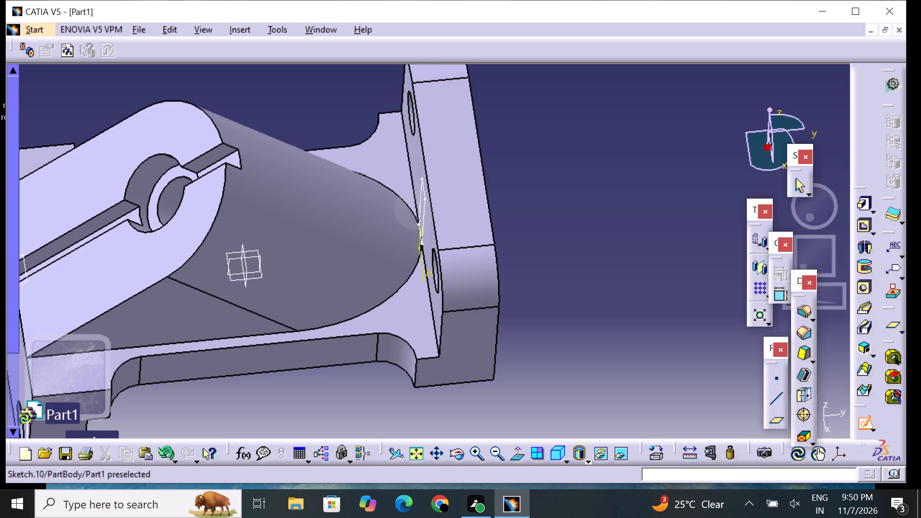
click(423, 208)
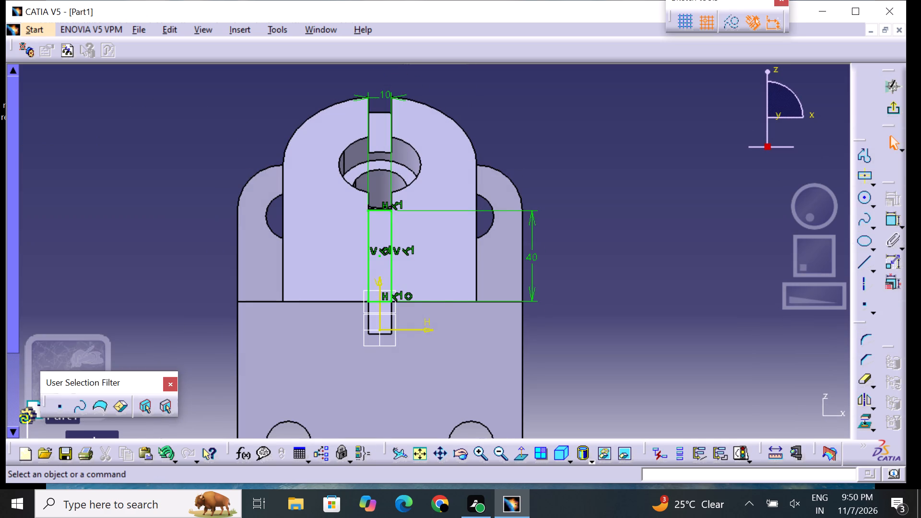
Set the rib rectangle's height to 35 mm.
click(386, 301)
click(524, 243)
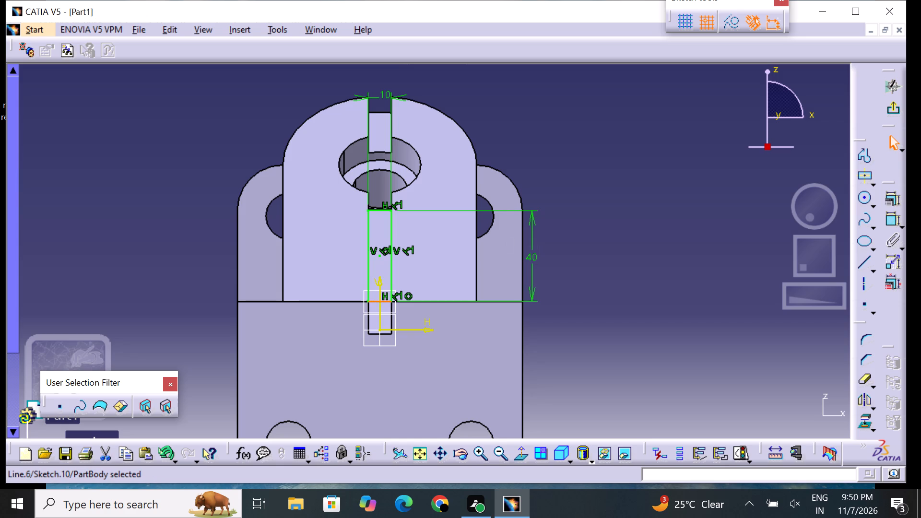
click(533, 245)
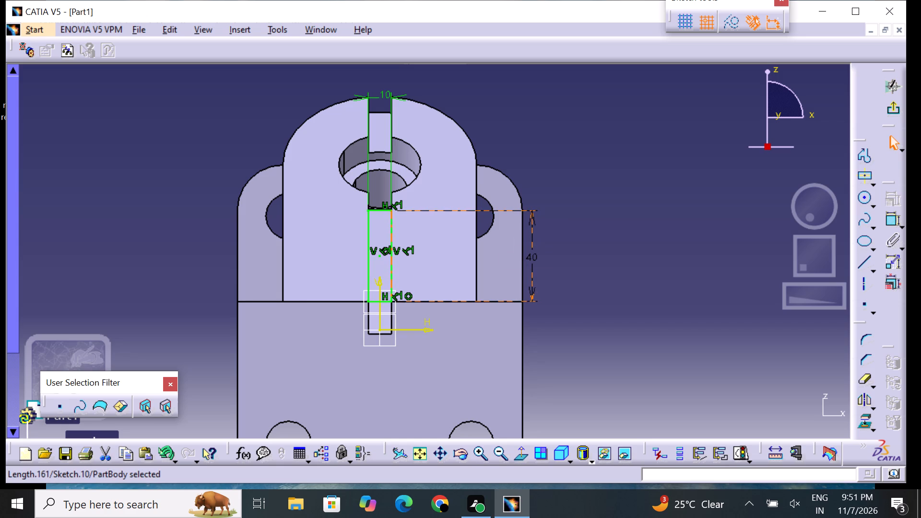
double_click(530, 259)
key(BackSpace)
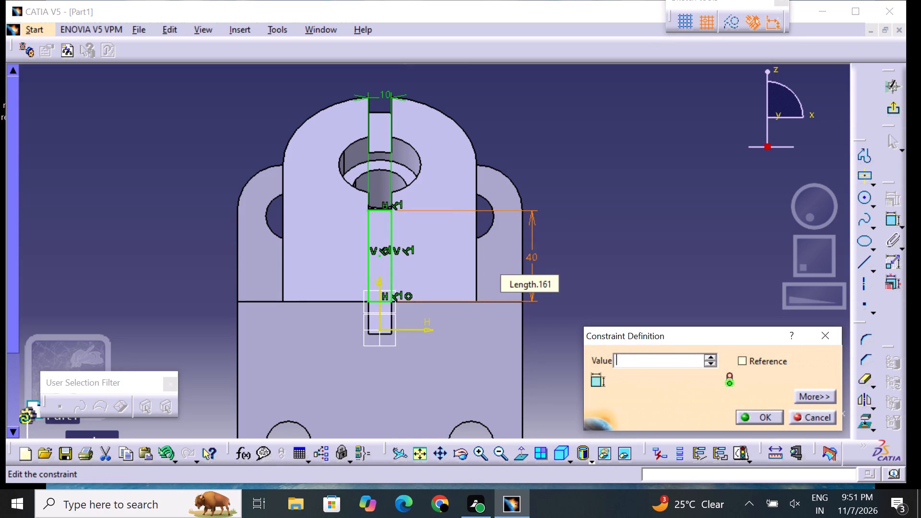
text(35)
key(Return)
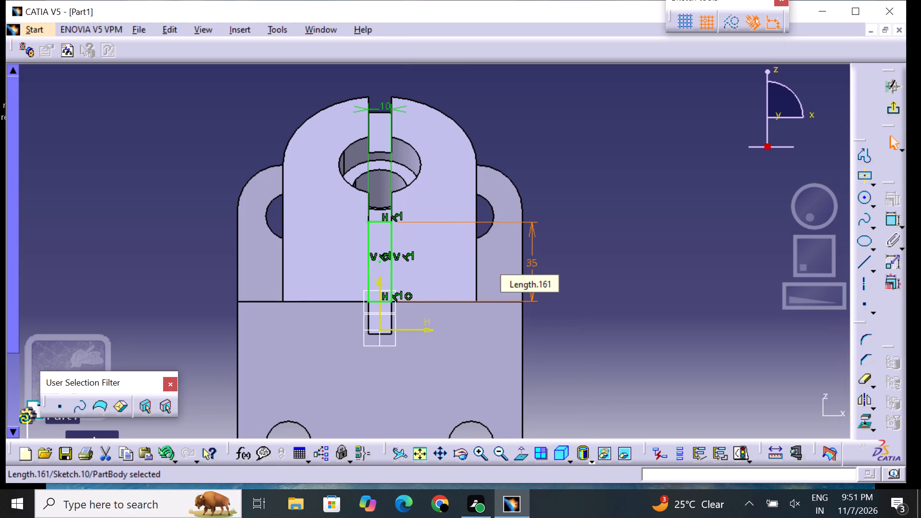
Set the rib rectangle's height to 40 mm.
double_click(535, 266)
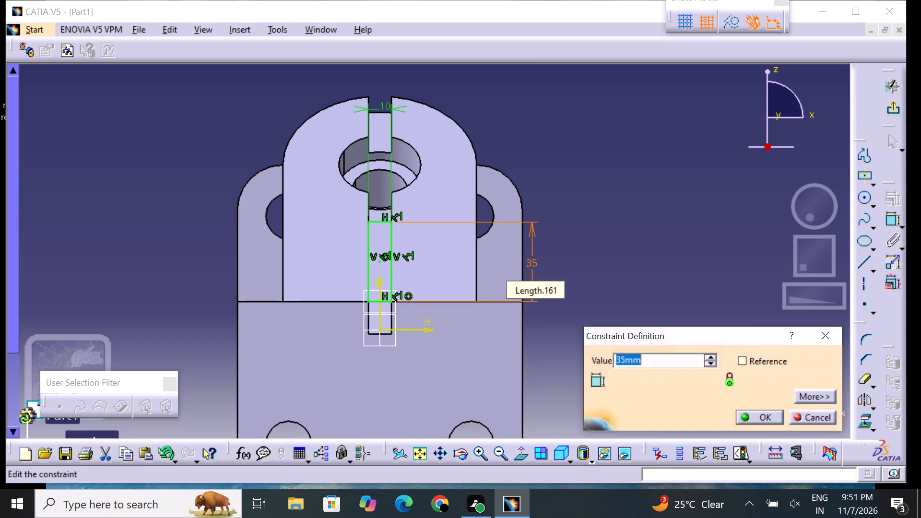
key(BackSpace)
text(40)
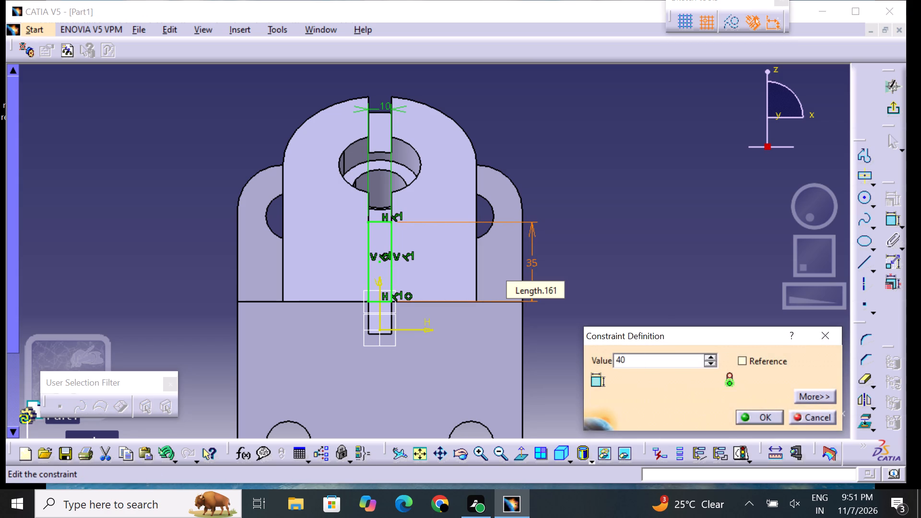
key(Return)
click(638, 264)
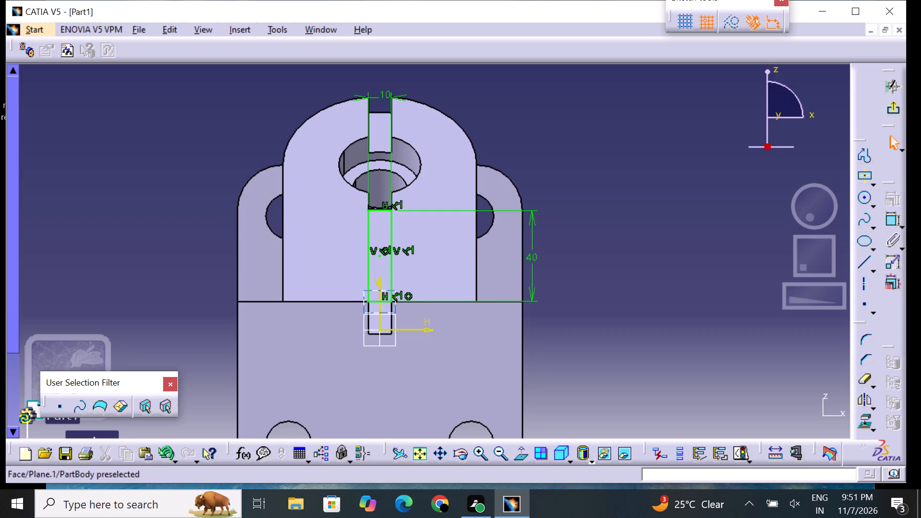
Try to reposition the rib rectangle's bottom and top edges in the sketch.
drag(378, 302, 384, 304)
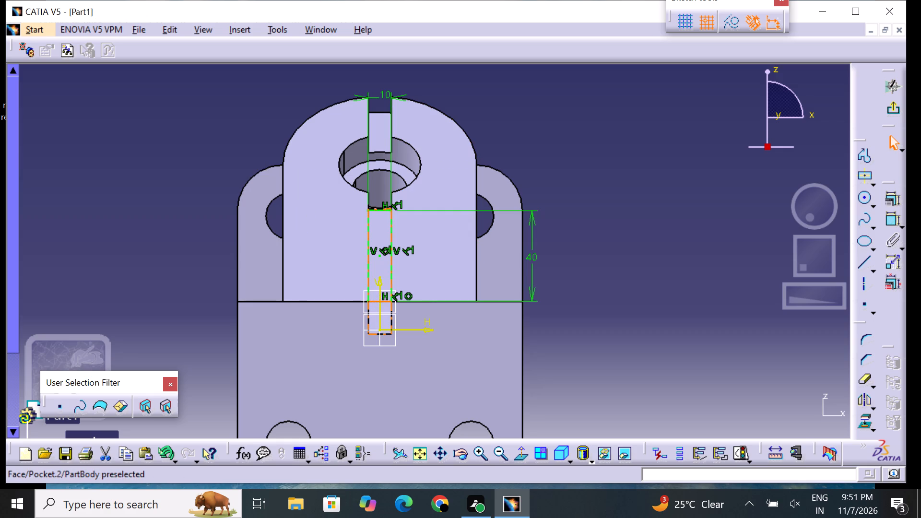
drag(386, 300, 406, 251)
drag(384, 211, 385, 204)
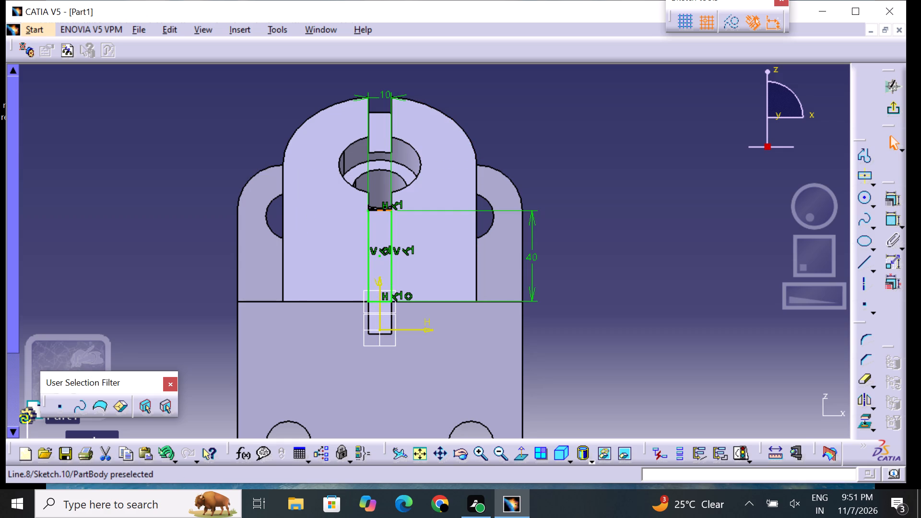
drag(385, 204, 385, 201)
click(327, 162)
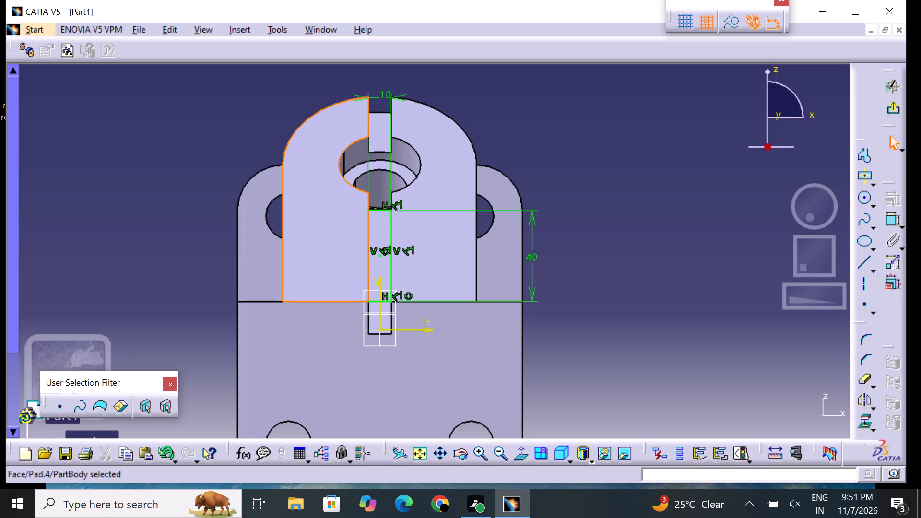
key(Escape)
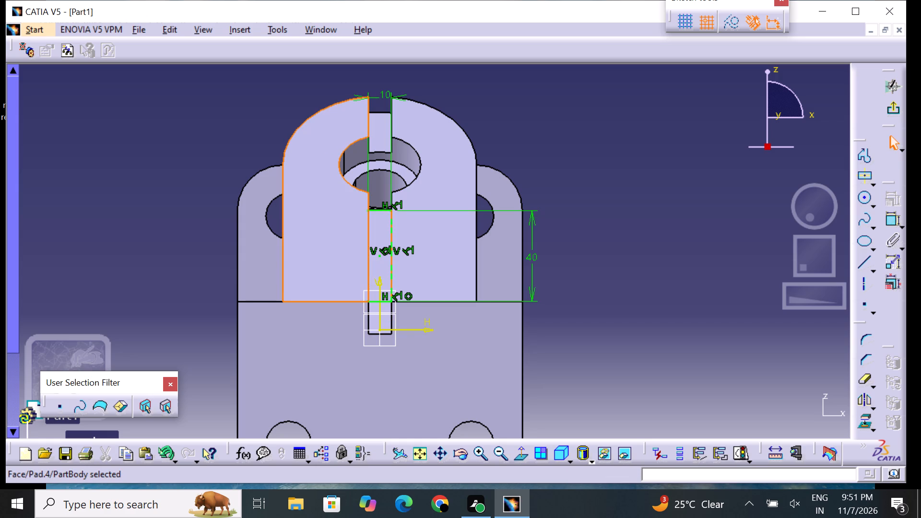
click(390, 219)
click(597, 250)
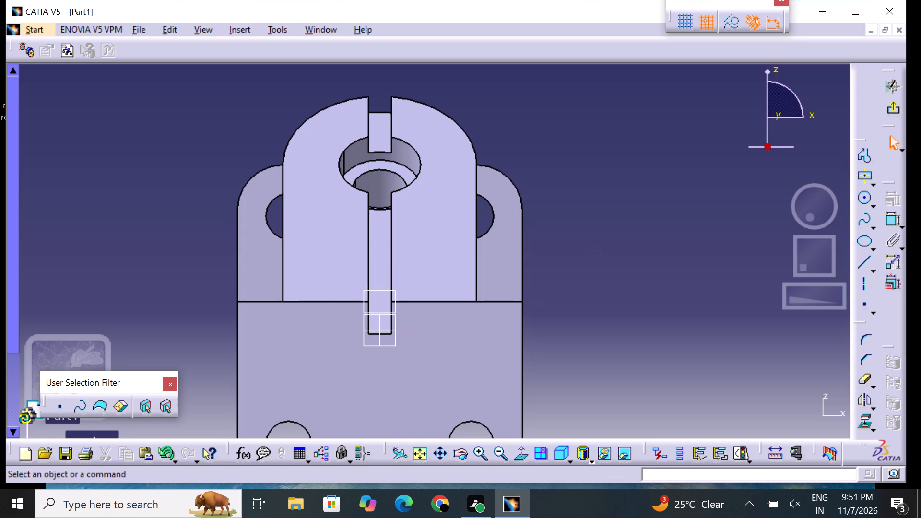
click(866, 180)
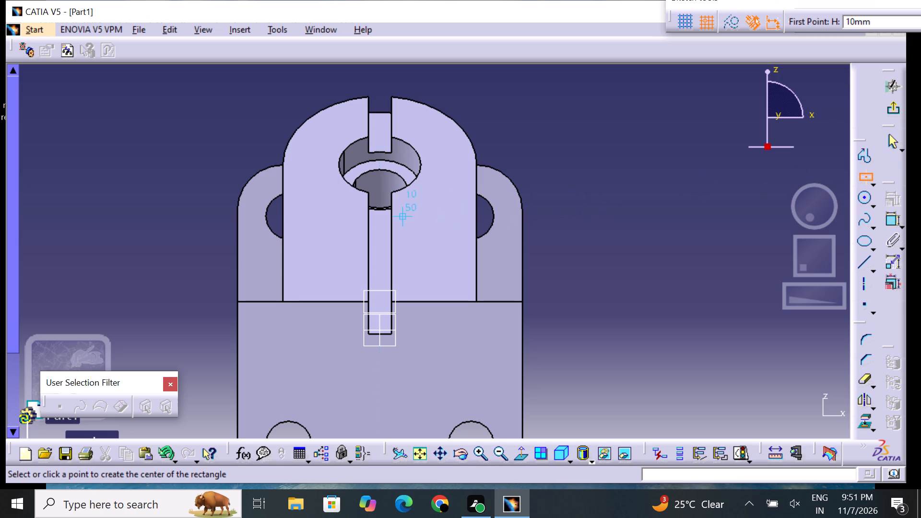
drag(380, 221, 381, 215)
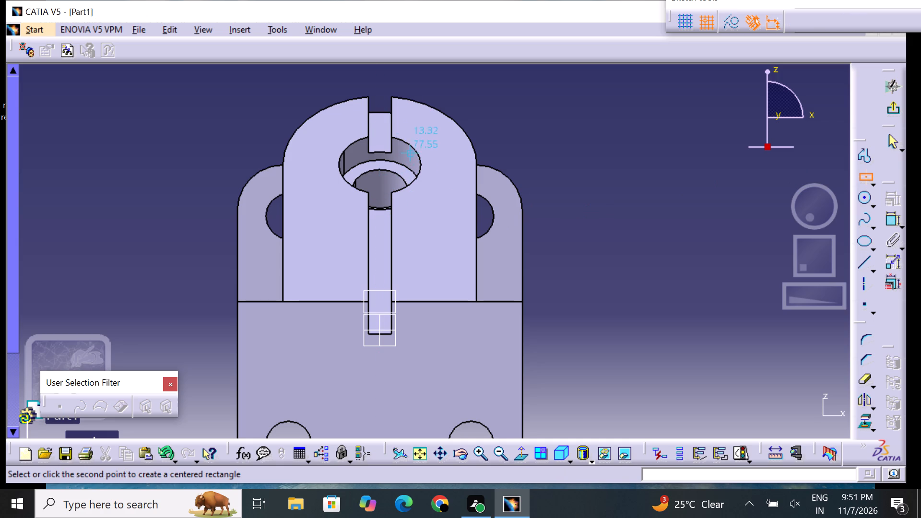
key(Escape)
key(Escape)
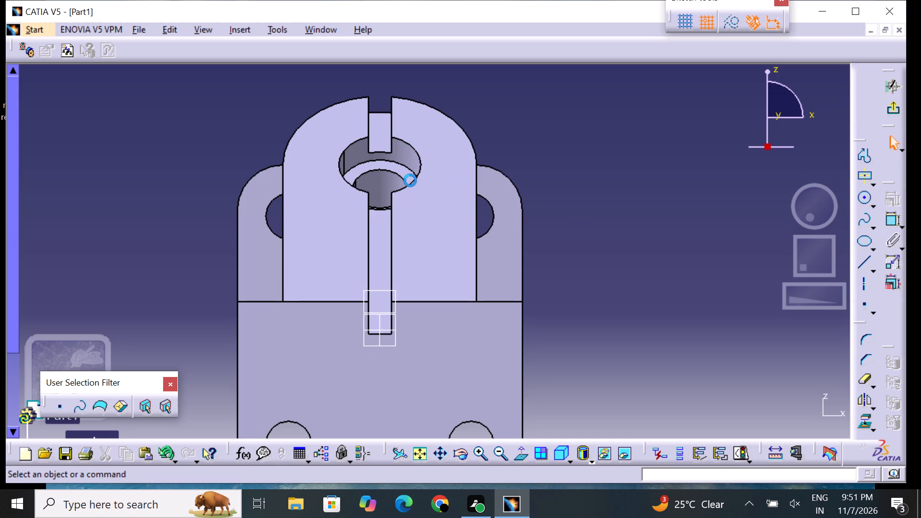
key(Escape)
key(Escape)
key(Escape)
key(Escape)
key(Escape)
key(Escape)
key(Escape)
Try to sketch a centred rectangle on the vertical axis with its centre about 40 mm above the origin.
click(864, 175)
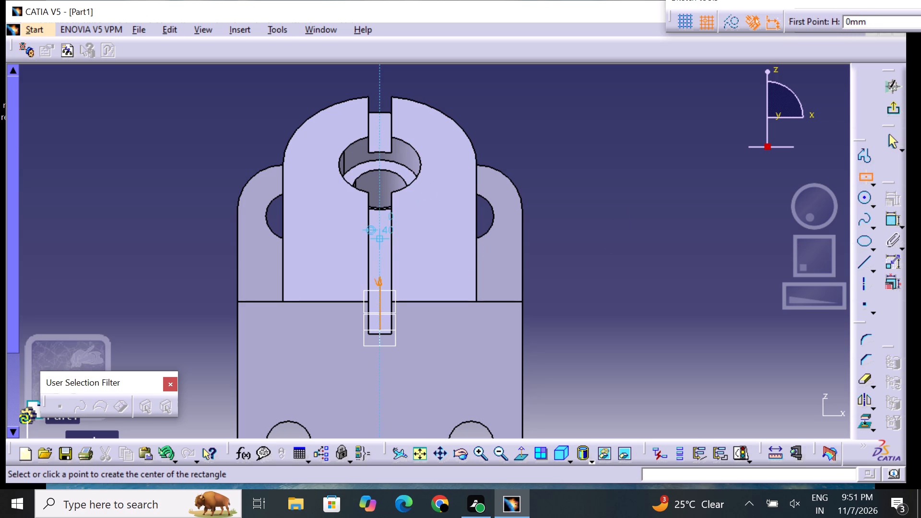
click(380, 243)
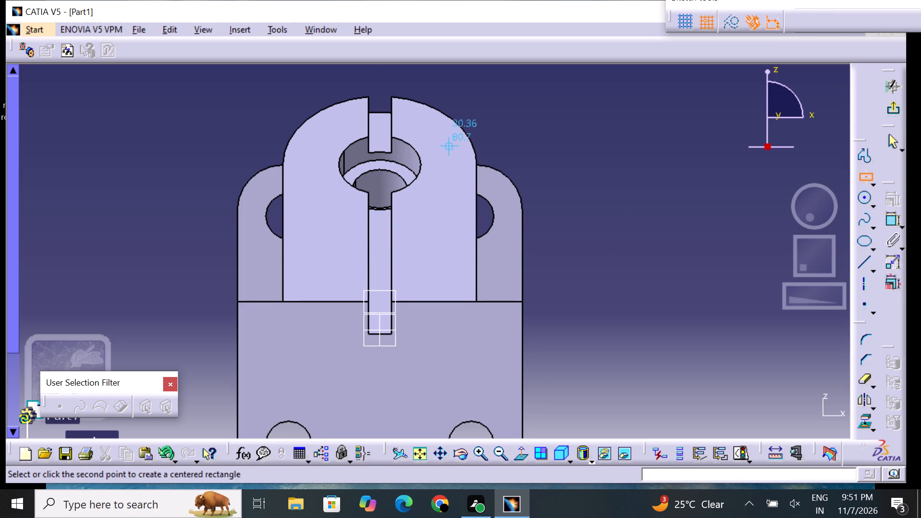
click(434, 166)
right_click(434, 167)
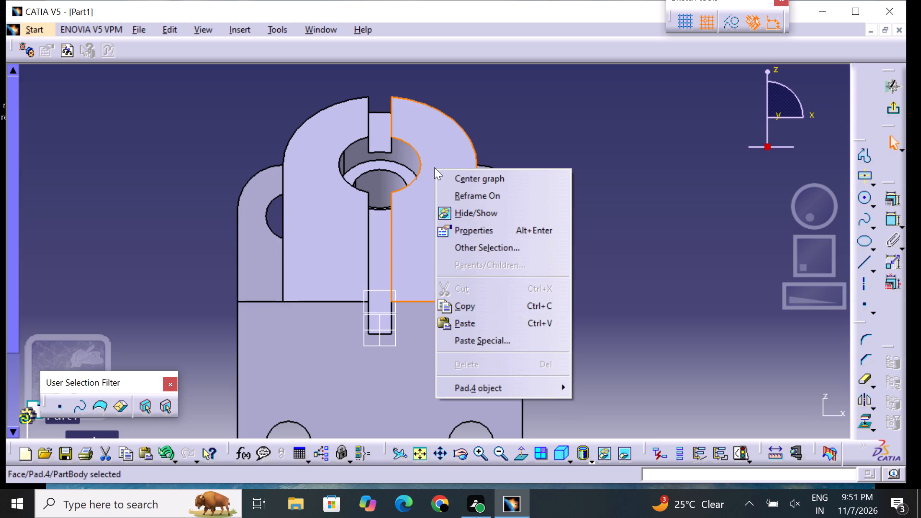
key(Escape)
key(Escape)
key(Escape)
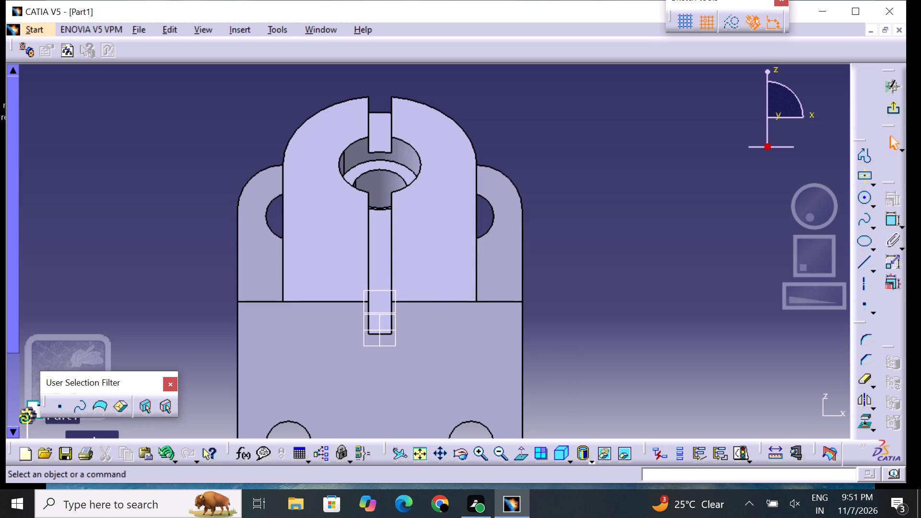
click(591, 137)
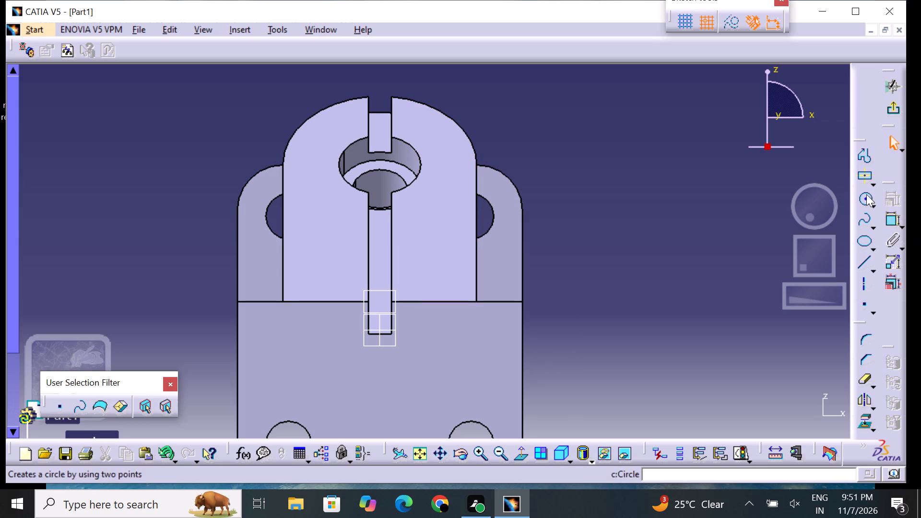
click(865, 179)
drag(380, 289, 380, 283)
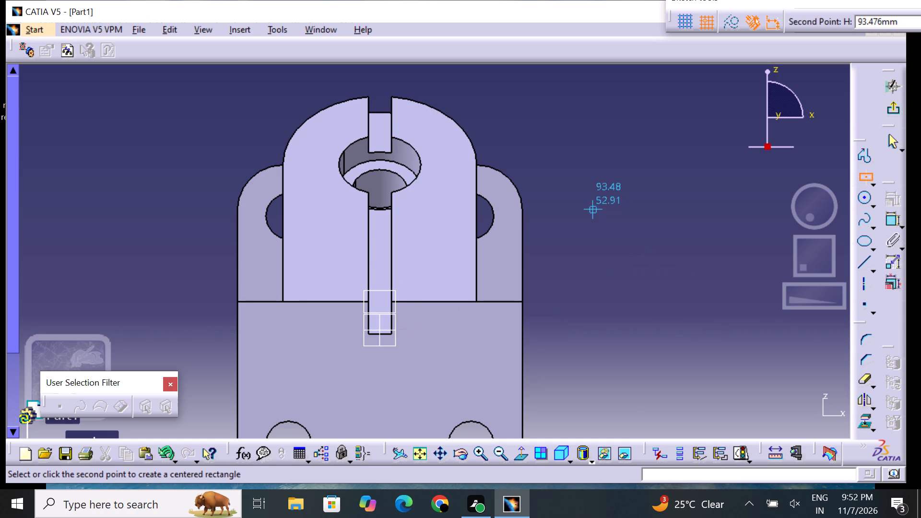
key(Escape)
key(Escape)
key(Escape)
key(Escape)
Undo the latest rib sketch changes back to the rectangle dimensioned 10 × 40 mm.
key(ctrl+z)
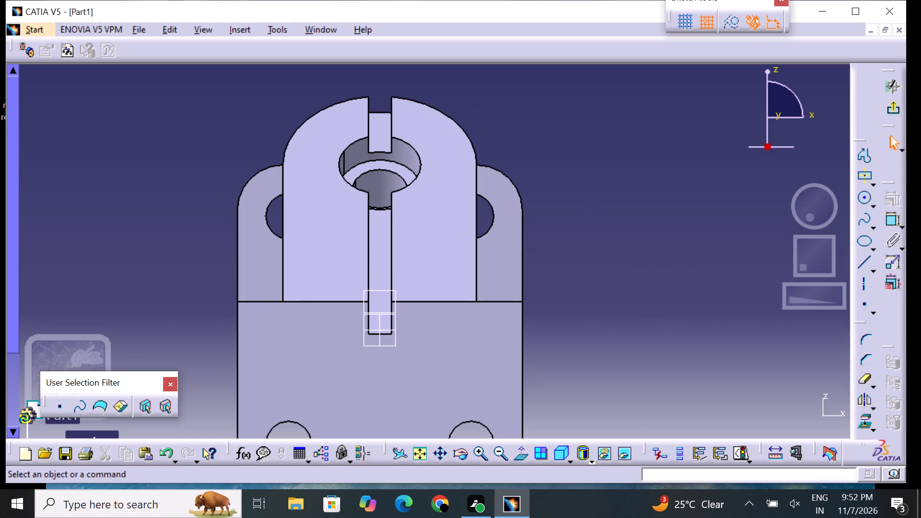
key(ctrl+z)
key(ctrl+z)
click(592, 210)
key(ctrl+z)
key(ctrl+z)
key(ctrl+z)
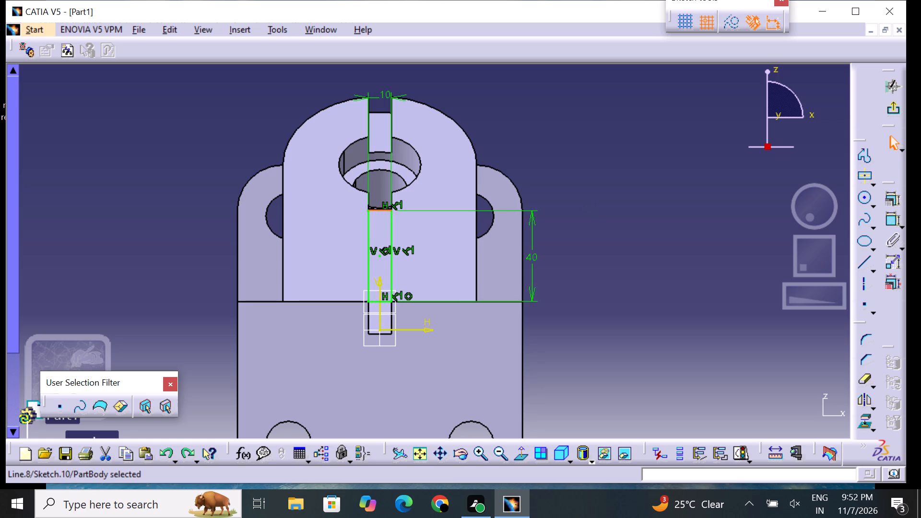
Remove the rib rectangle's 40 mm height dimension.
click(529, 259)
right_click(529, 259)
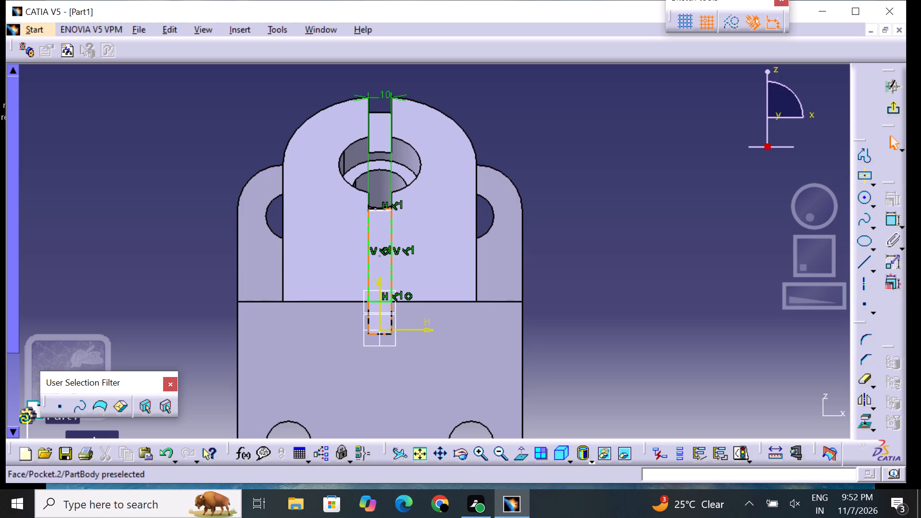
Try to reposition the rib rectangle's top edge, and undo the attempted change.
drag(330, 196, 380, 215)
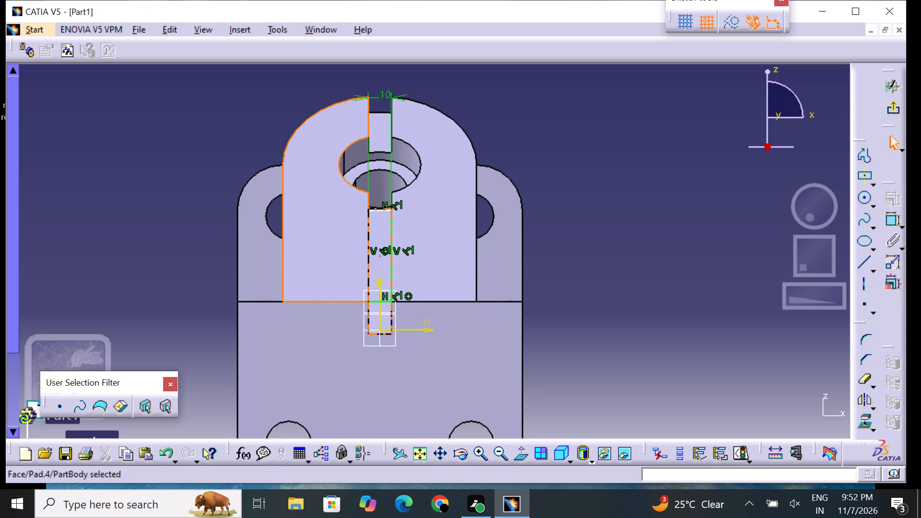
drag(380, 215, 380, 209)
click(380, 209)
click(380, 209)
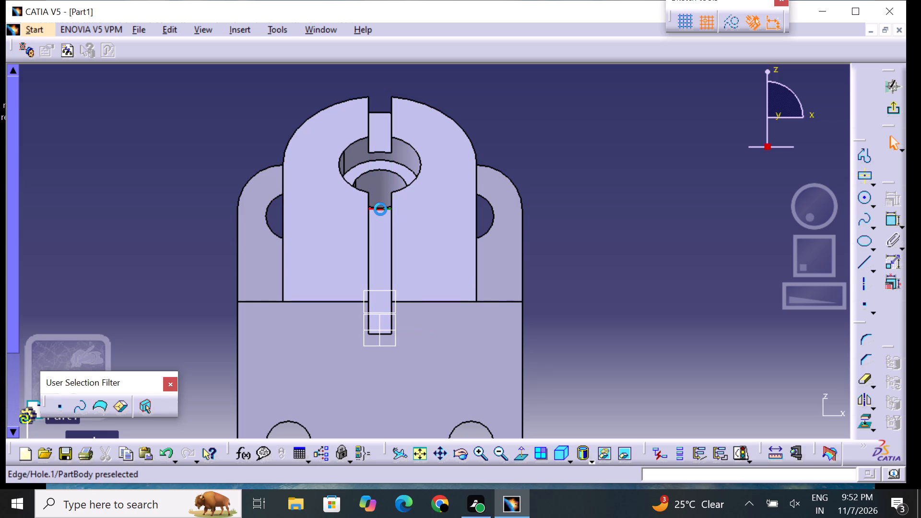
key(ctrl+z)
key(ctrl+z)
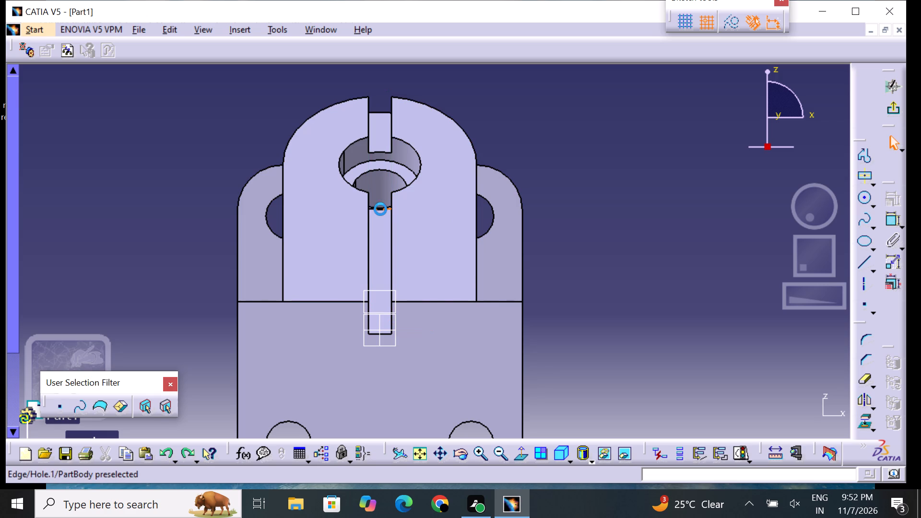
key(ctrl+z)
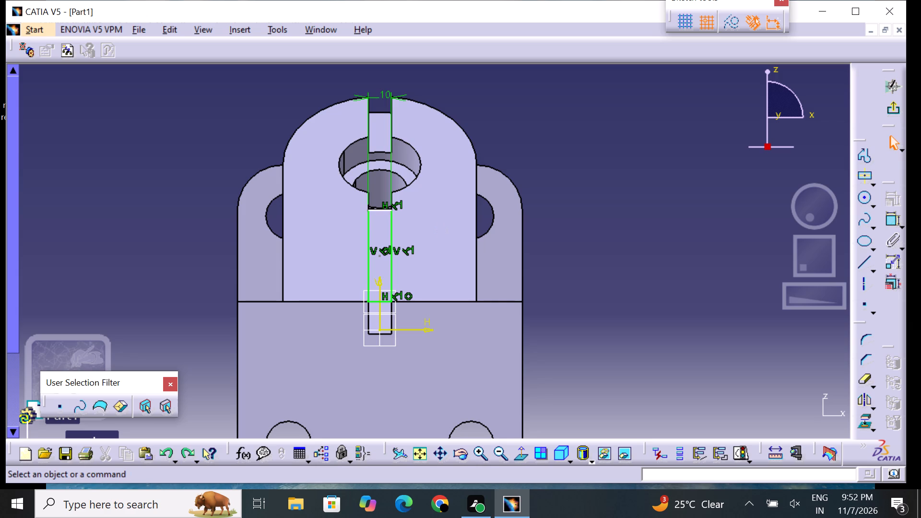
Delete the existing rib rectangle from the sketch, including its two vertical lines, top and bottom lines and centre point.
click(369, 220)
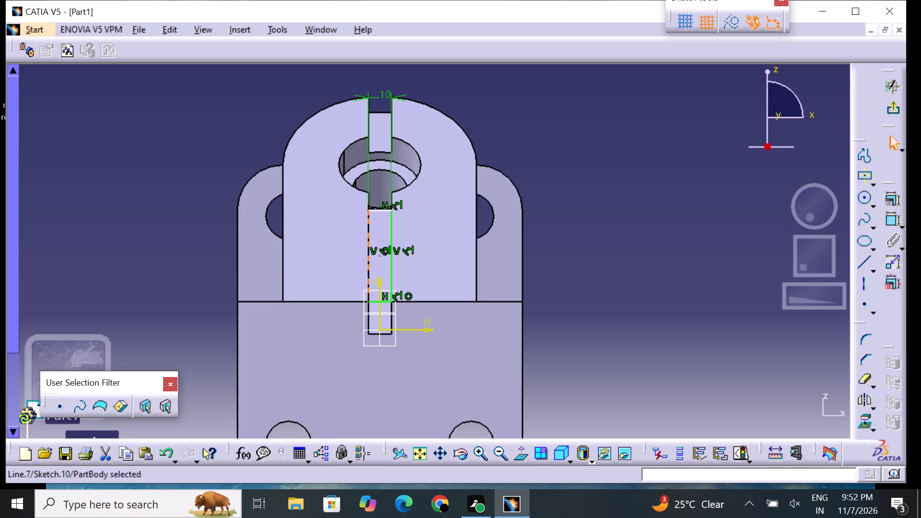
key(Delete)
click(390, 218)
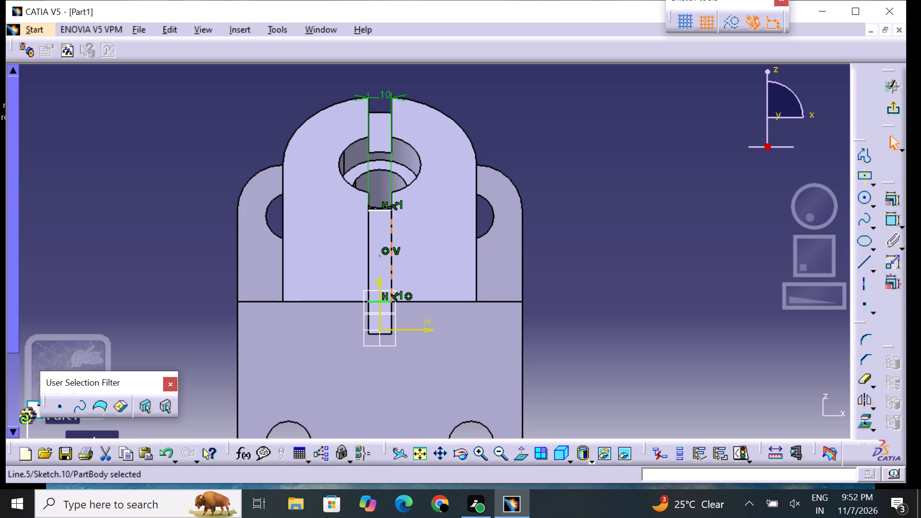
key(Delete)
click(378, 207)
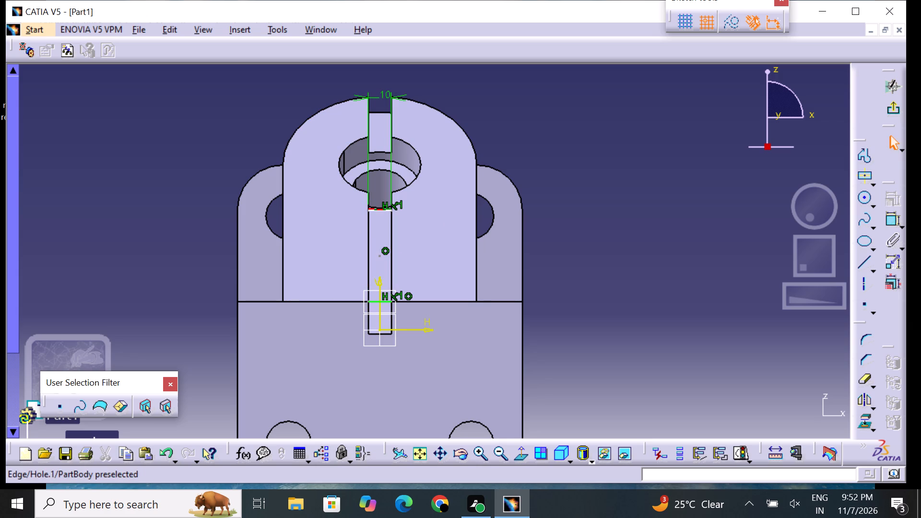
key(Delete)
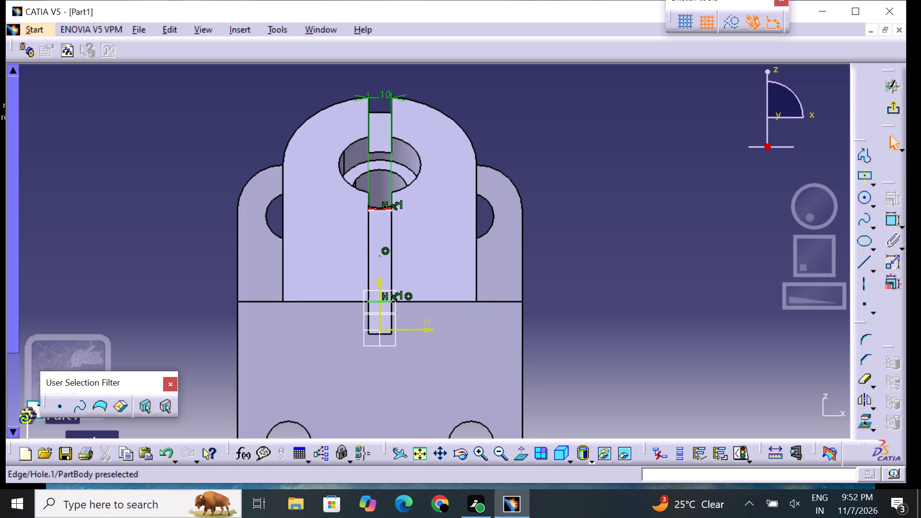
click(378, 210)
key(Delete)
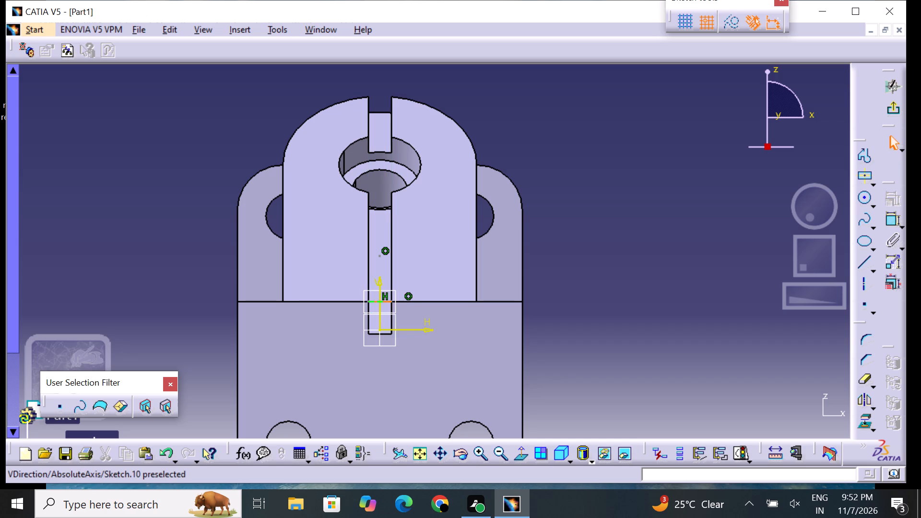
click(385, 300)
key(Delete)
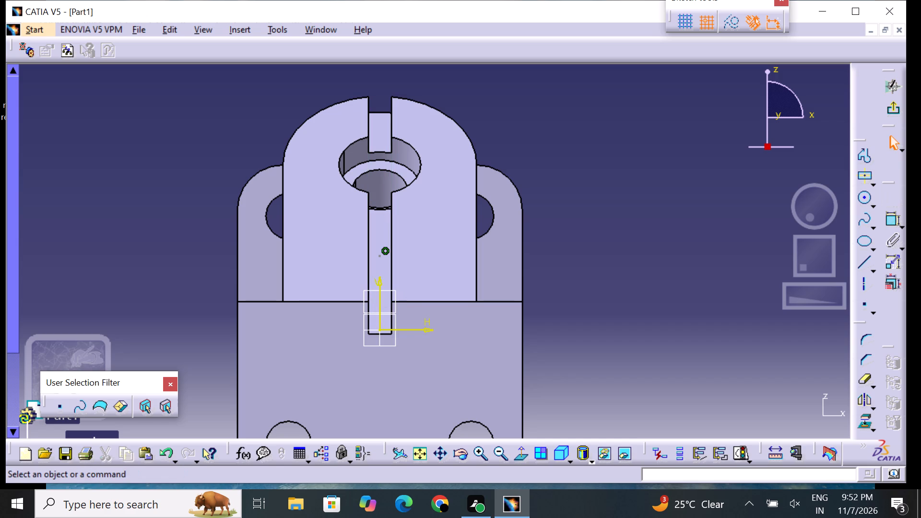
click(379, 253)
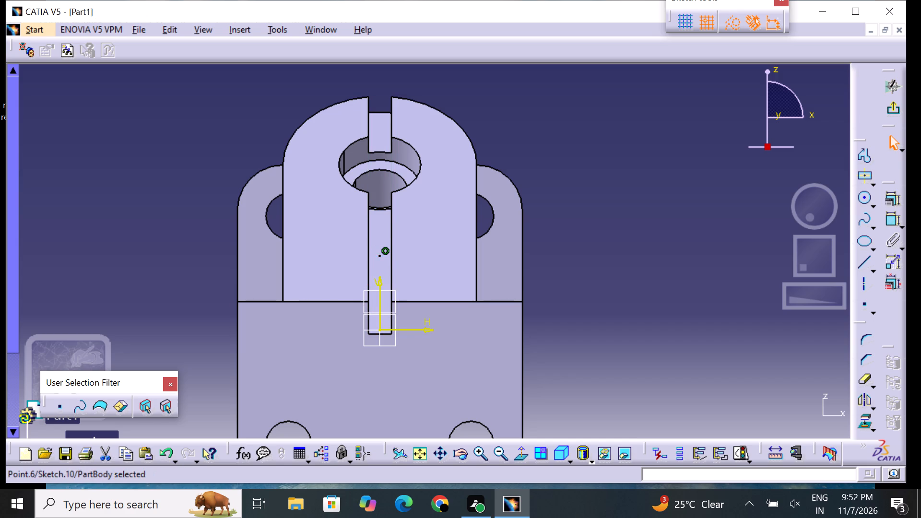
key(Delete)
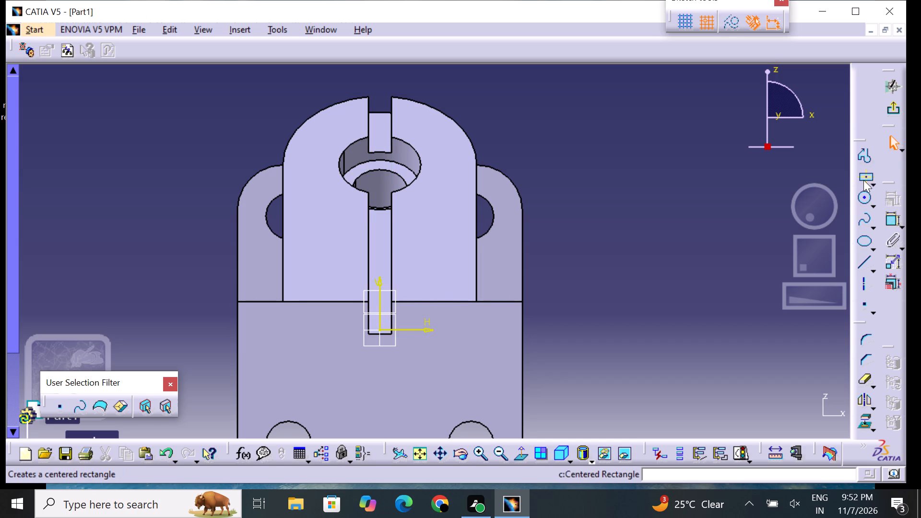
Sketch a centred rectangle about 20 × 60 mm on the vertical axis, centred near the lower edge of the boss's hole.
click(863, 180)
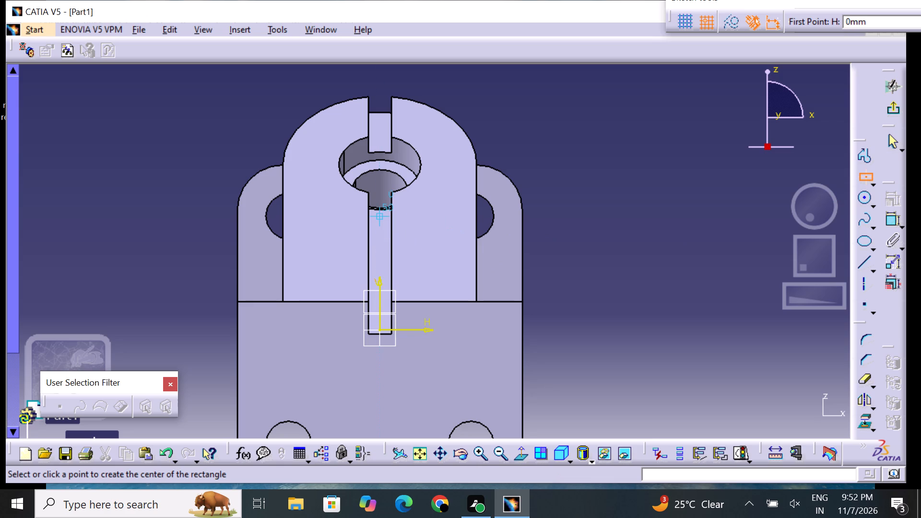
drag(380, 228, 387, 221)
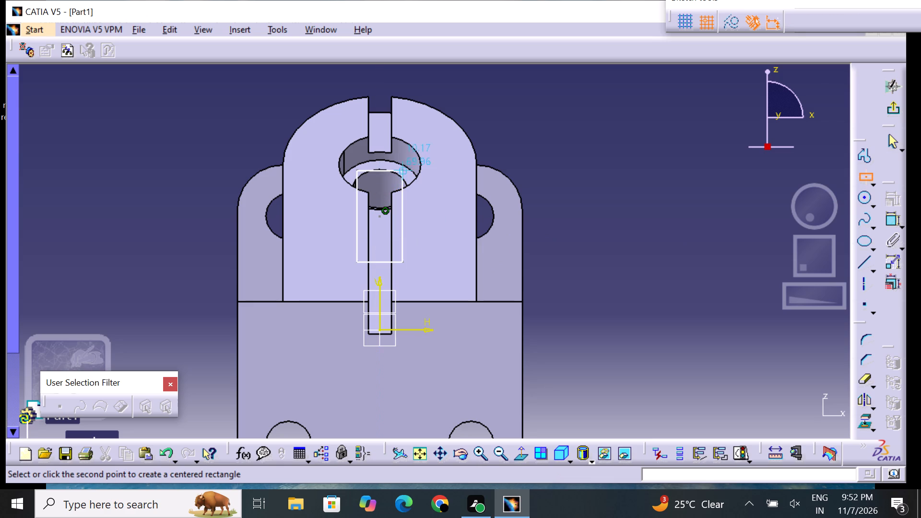
click(401, 155)
click(580, 192)
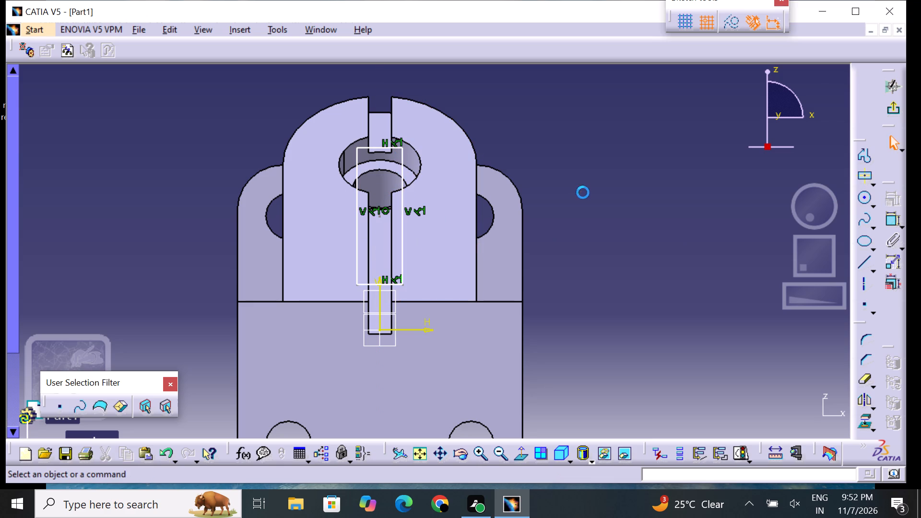
Dimension the new rectangle's height and set it to 40 mm.
click(890, 218)
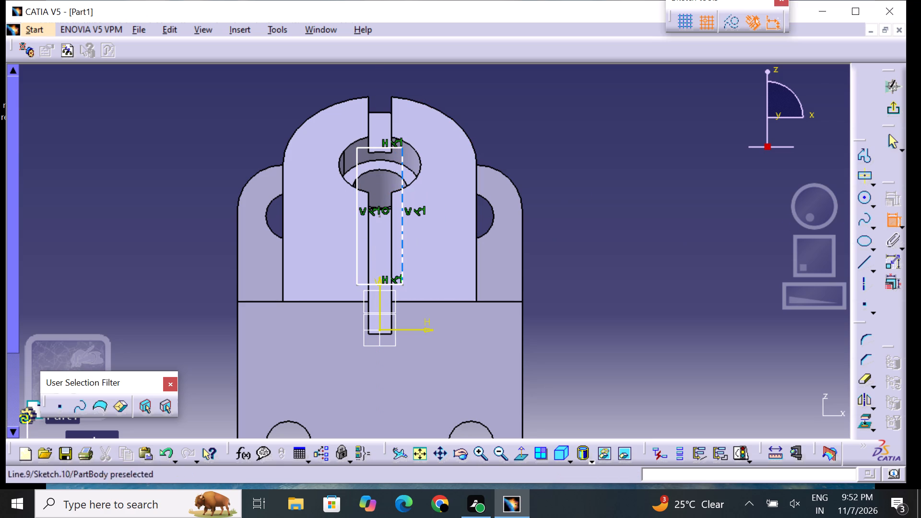
click(401, 205)
click(536, 219)
double_click(531, 220)
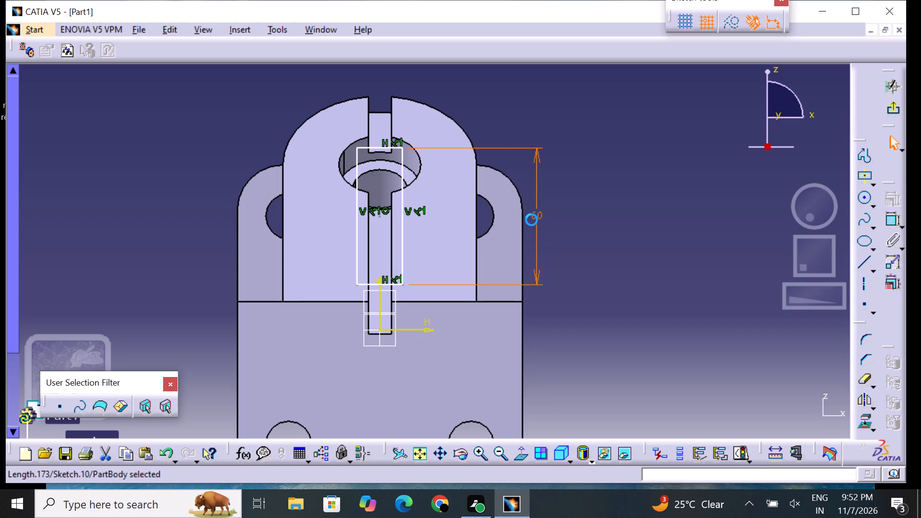
key(BackSpace)
text(40)
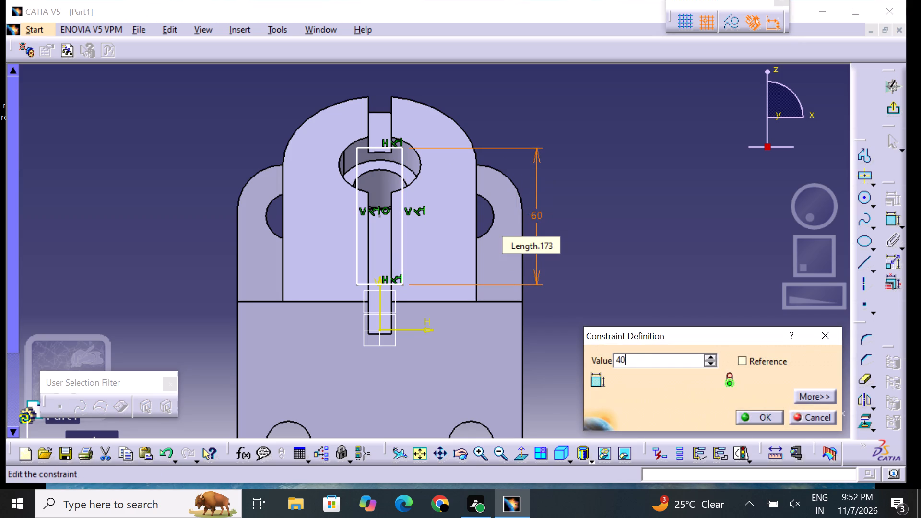
key(Return)
click(663, 228)
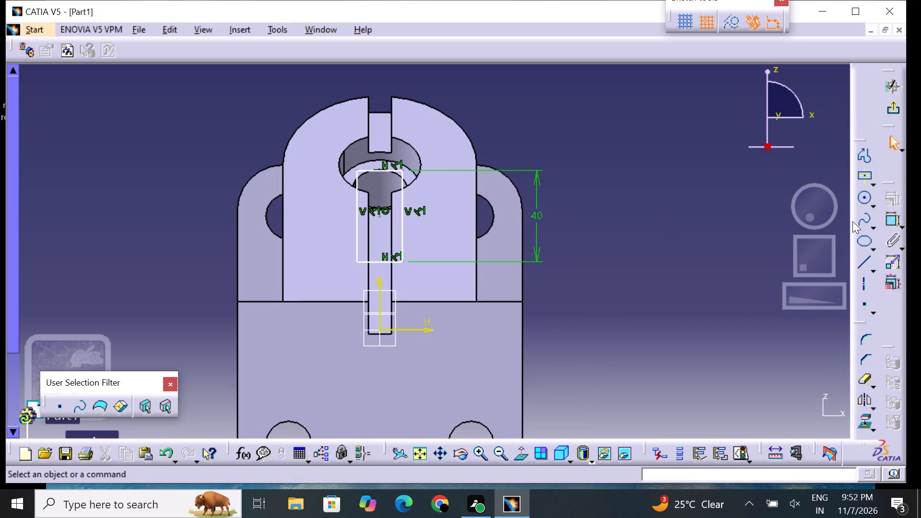
Dimension the new rectangle's width and set it to 10 mm.
click(892, 220)
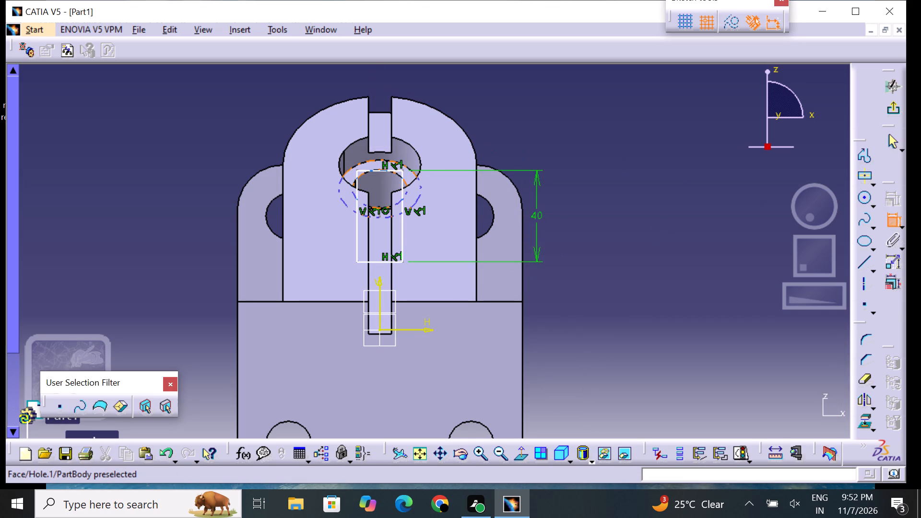
drag(389, 169, 391, 164)
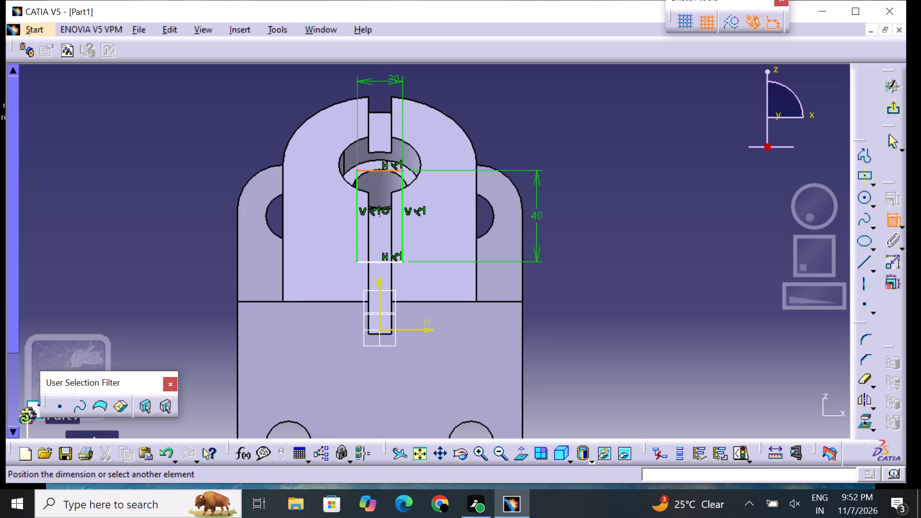
click(393, 78)
double_click(394, 77)
key(BackSpace)
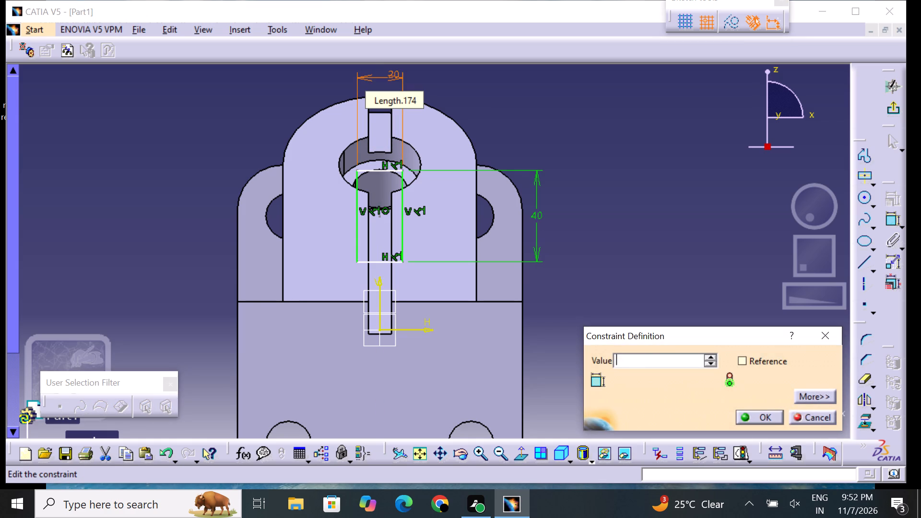
text(10)
key(Return)
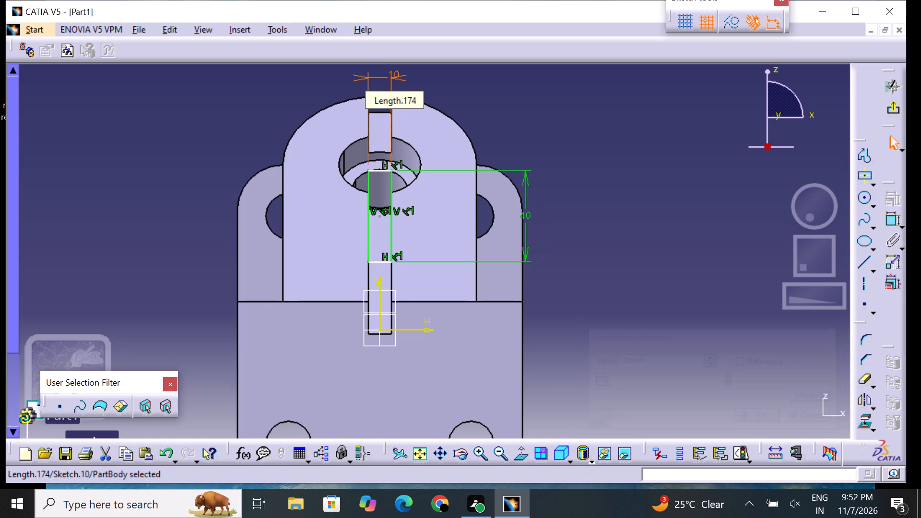
click(509, 113)
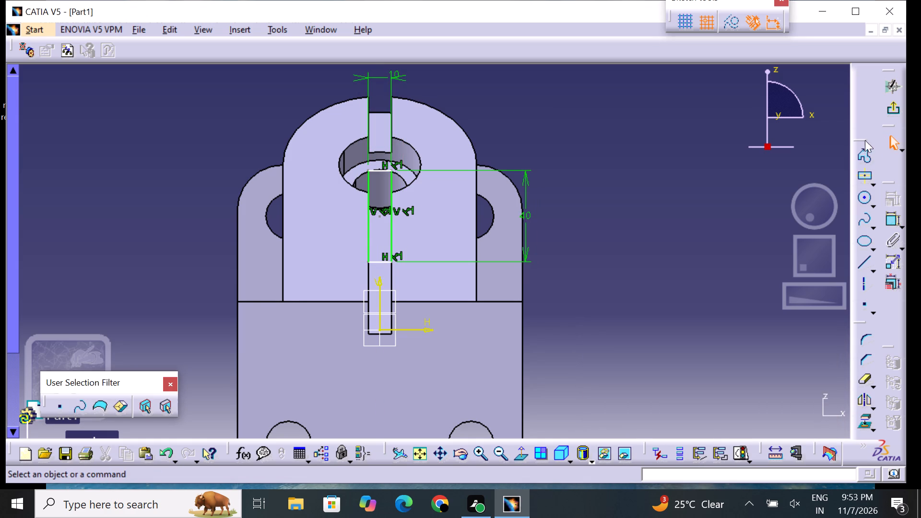
Exit the rib sketch and dismiss the update diagnosis.
drag(883, 113, 889, 110)
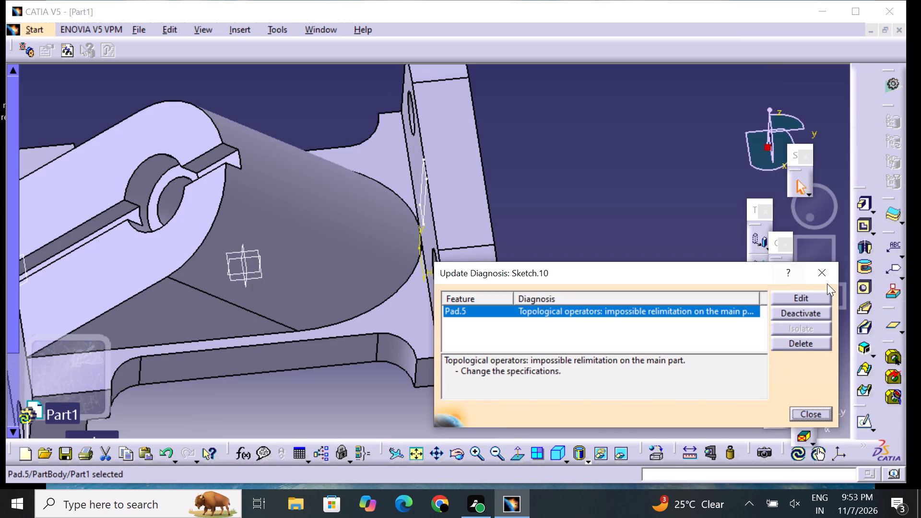
click(827, 283)
Pad the 10 × 40 mm rib sketch up to the boss's curved outer surface and dismiss the update diagnosis.
click(856, 206)
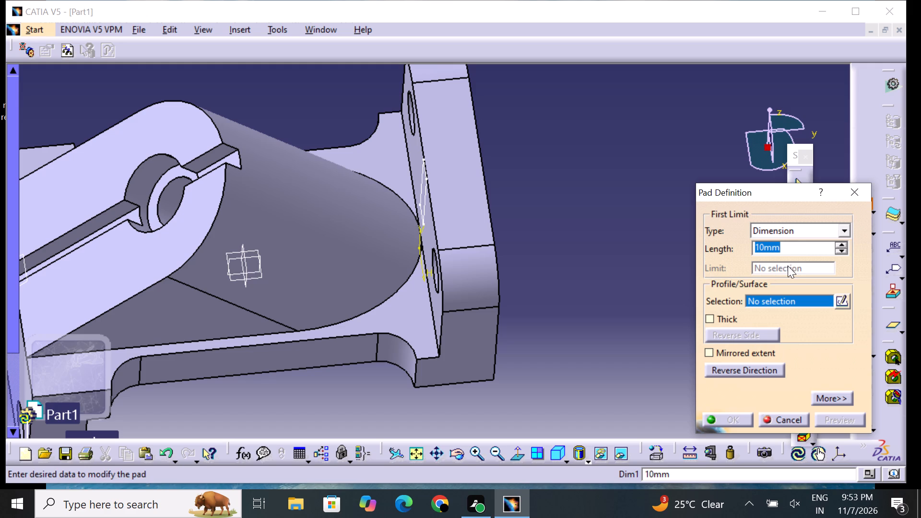
click(779, 230)
click(786, 285)
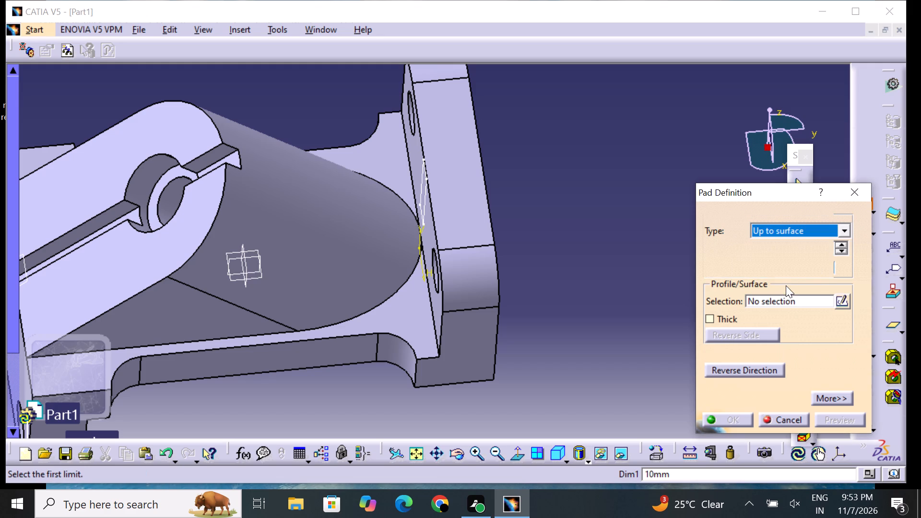
click(390, 198)
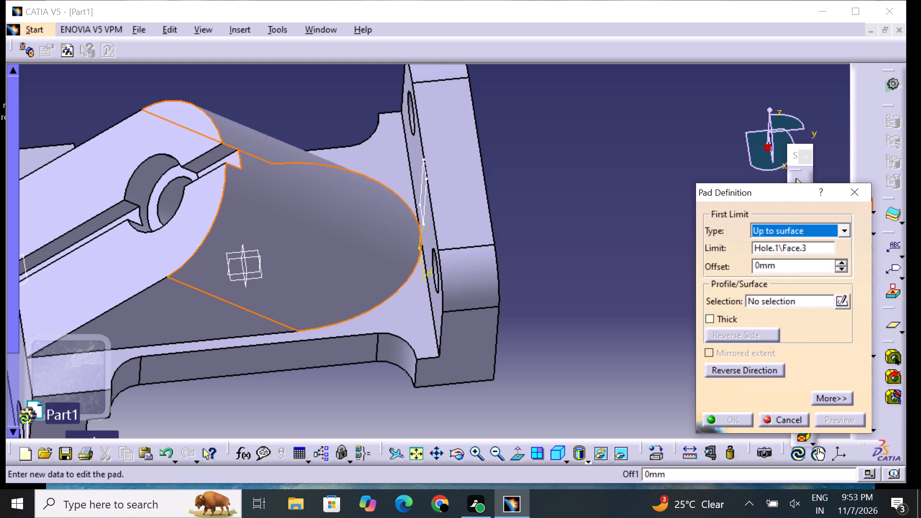
click(776, 262)
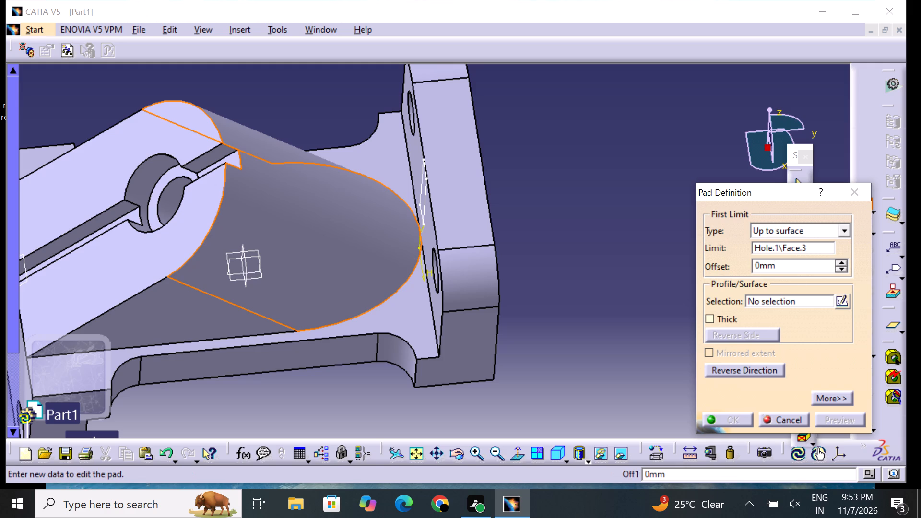
click(757, 296)
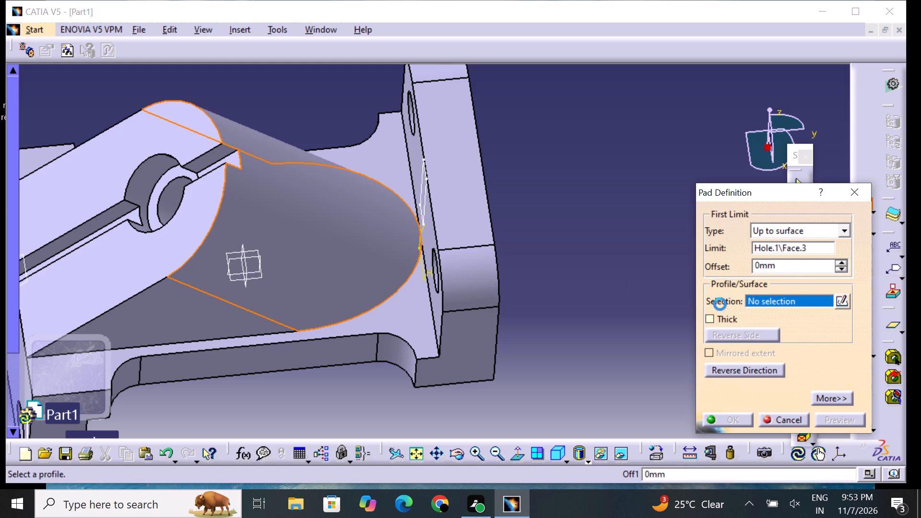
click(425, 200)
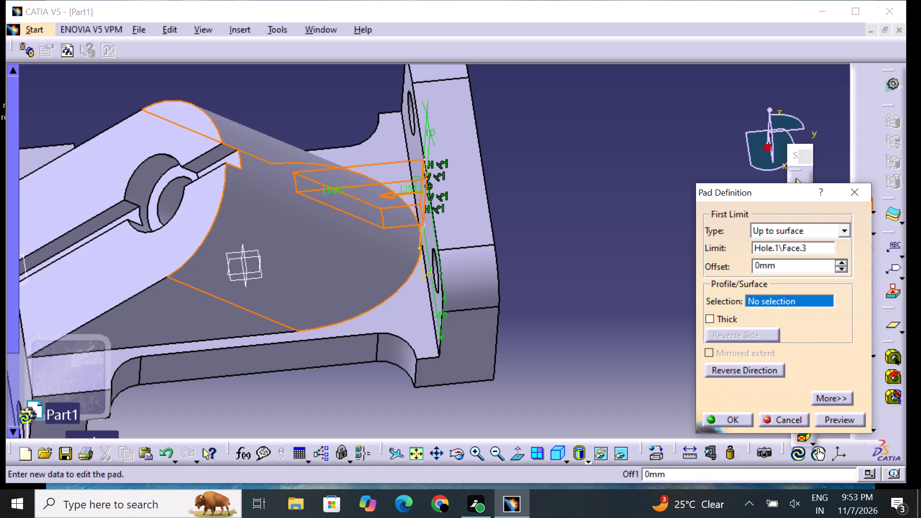
click(838, 416)
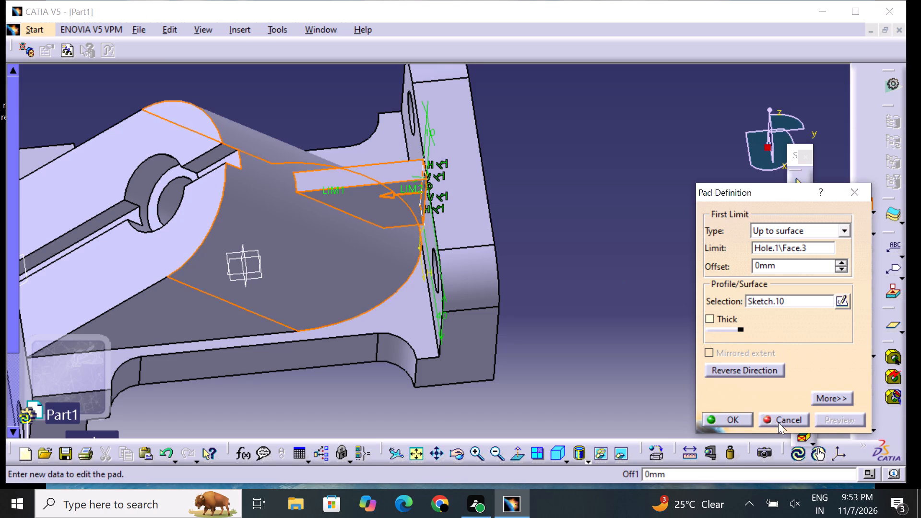
click(734, 416)
click(617, 349)
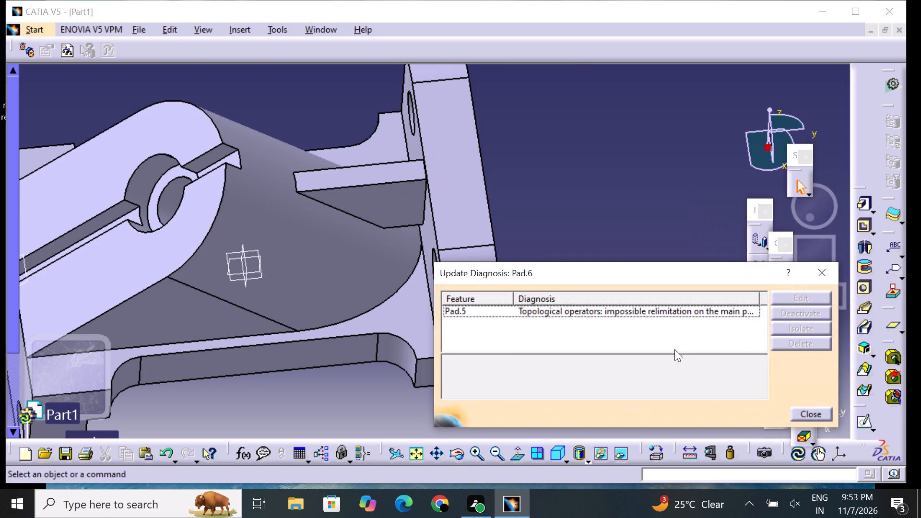
click(815, 269)
Examine the rib between the boss and the drilled end block, along with the whole part, from several angles.
middle_drag(562, 254, 669, 157)
right_drag(563, 252, 667, 159)
middle_drag(610, 159, 453, 148)
right_drag(610, 159, 453, 148)
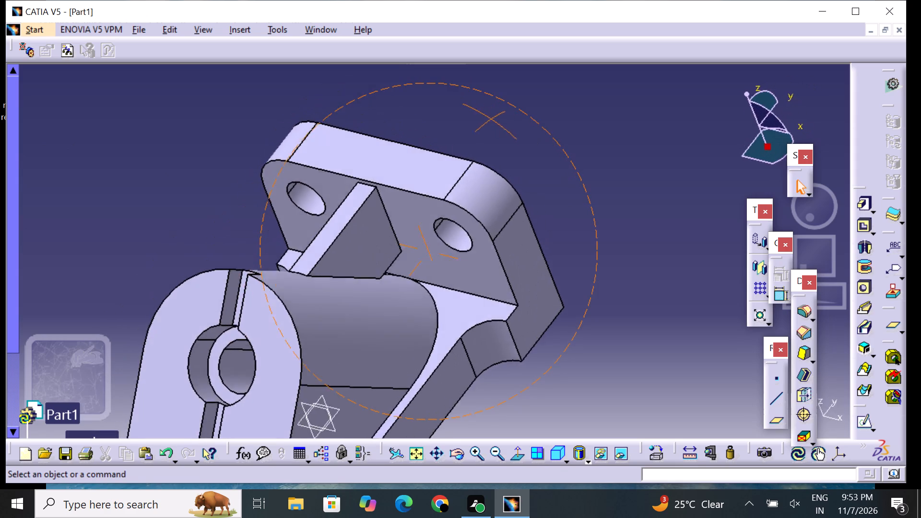
middle_drag(453, 148, 427, 148)
right_drag(453, 148, 421, 148)
middle_drag(559, 212, 617, 177)
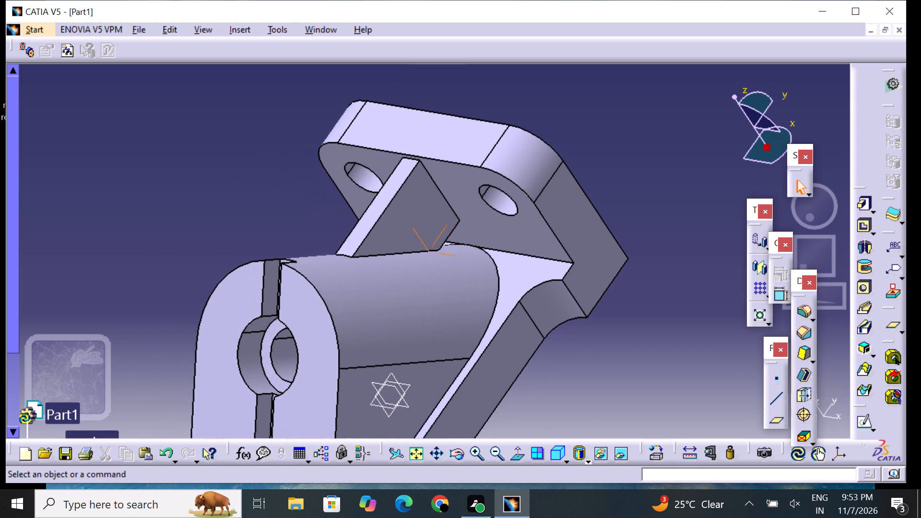
middle_drag(629, 166, 692, 286)
right_drag(629, 166, 687, 281)
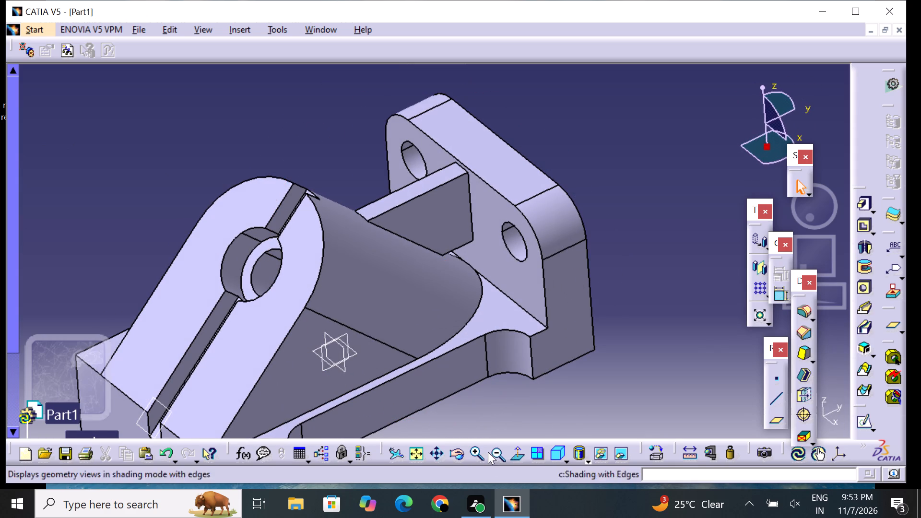
drag(488, 452, 494, 450)
click(497, 449)
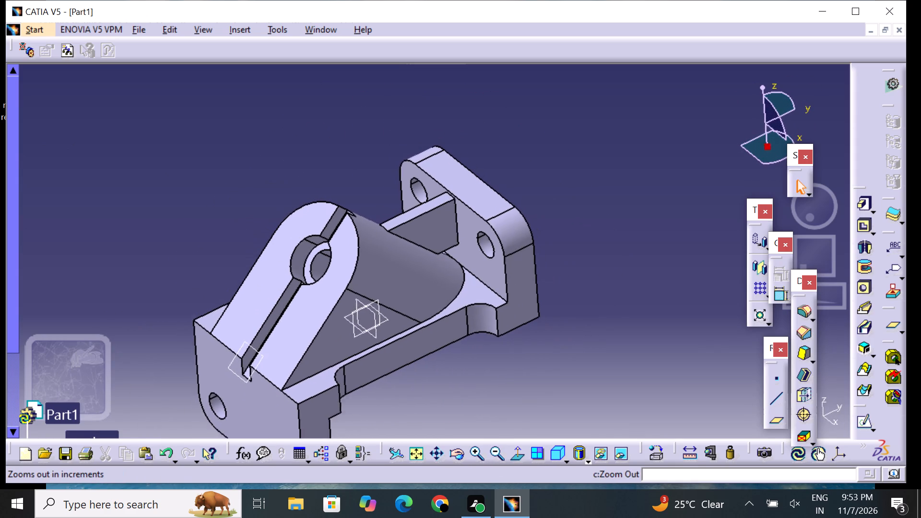
middle_drag(490, 384, 567, 341)
middle_drag(544, 330, 606, 294)
right_drag(547, 327, 606, 294)
scroll(484, 353, up, 1)
middle_drag(484, 353, 483, 318)
right_drag(484, 353, 483, 316)
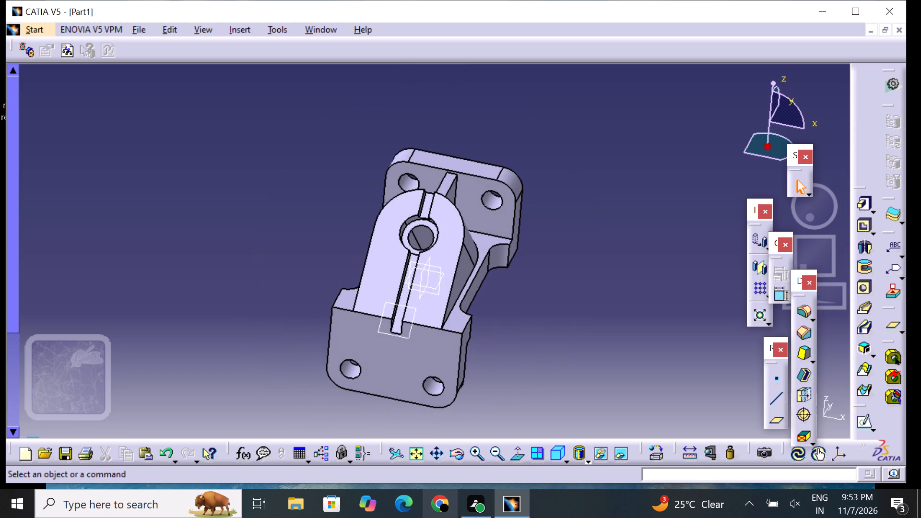
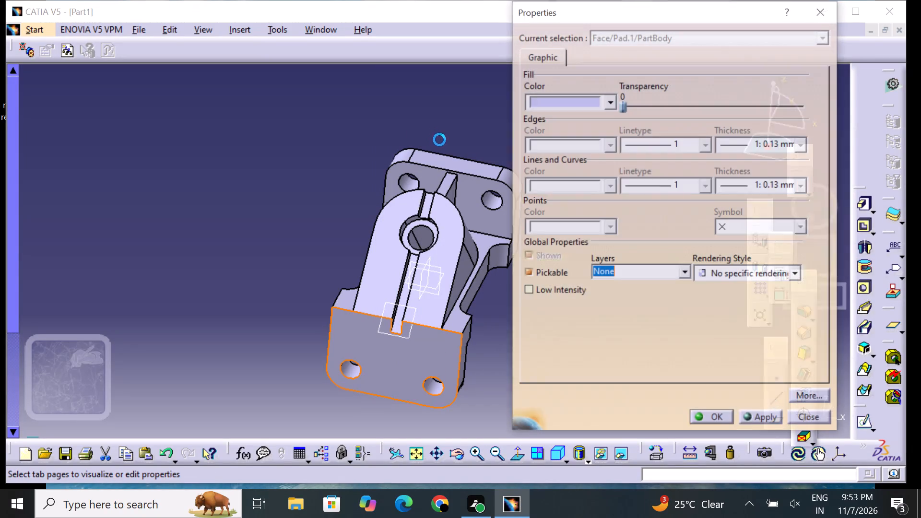
Set the fill color of the drilled end block's outer face beside the slotted boss to cyan.
click(567, 103)
click(564, 251)
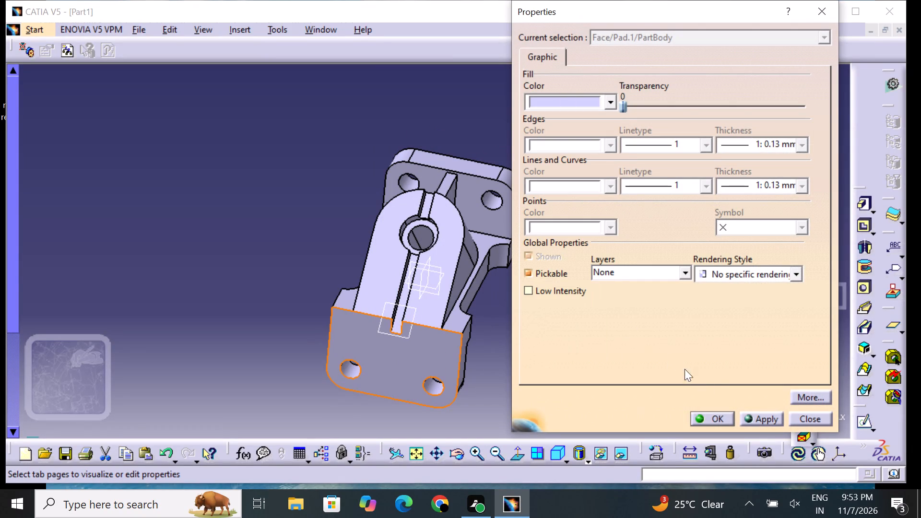
click(719, 420)
click(551, 363)
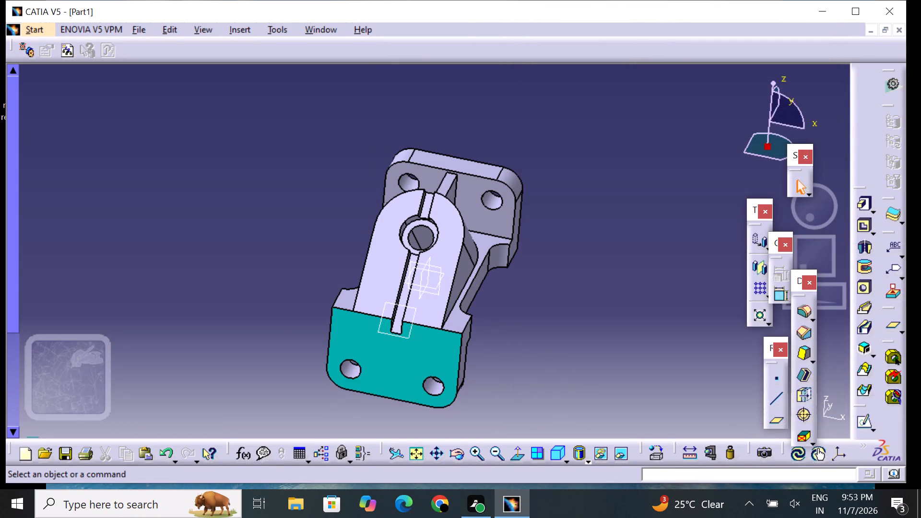
Set the fill color of the boss's flat triangular side face to cyan.
middle_drag(561, 315, 388, 312)
right_drag(561, 315, 377, 313)
click(378, 239)
right_click(378, 239)
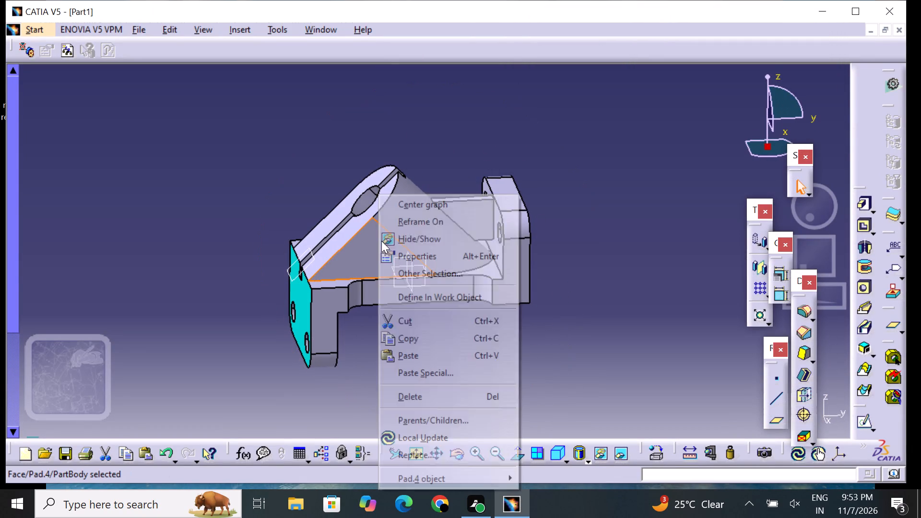
click(413, 249)
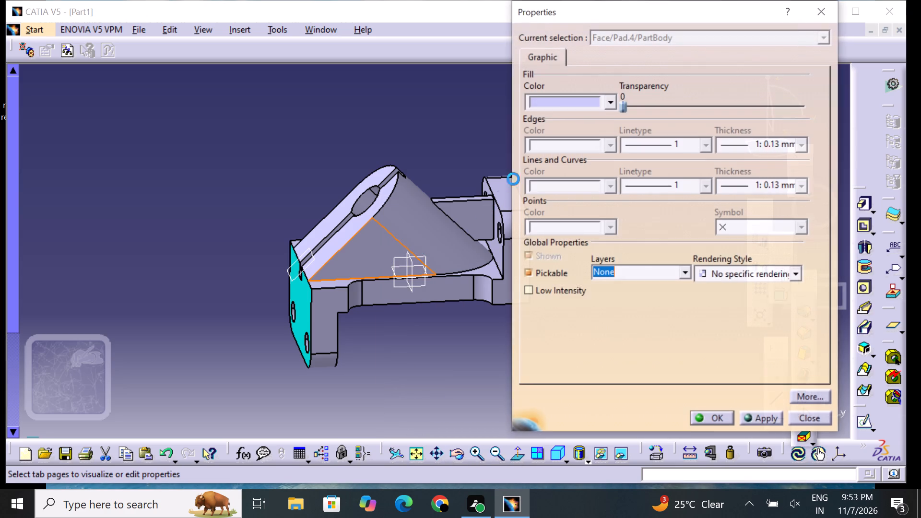
drag(562, 96, 562, 101)
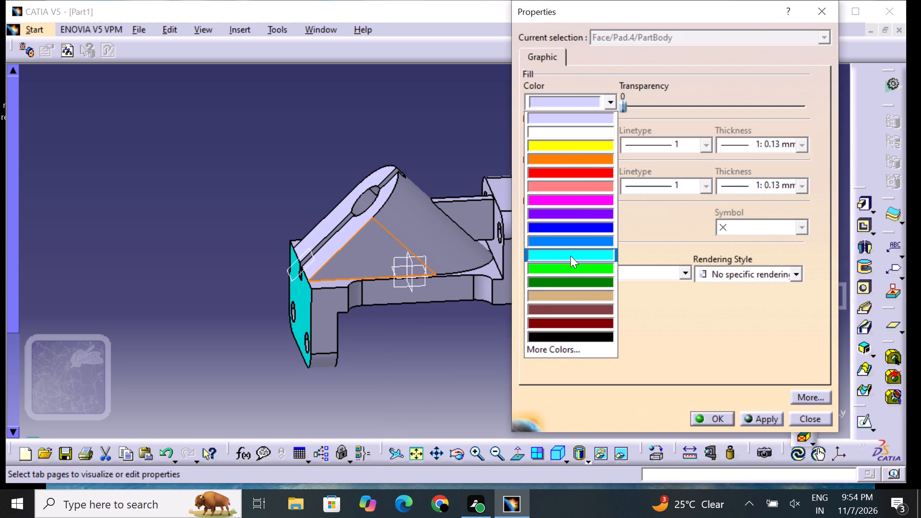
click(570, 256)
click(698, 415)
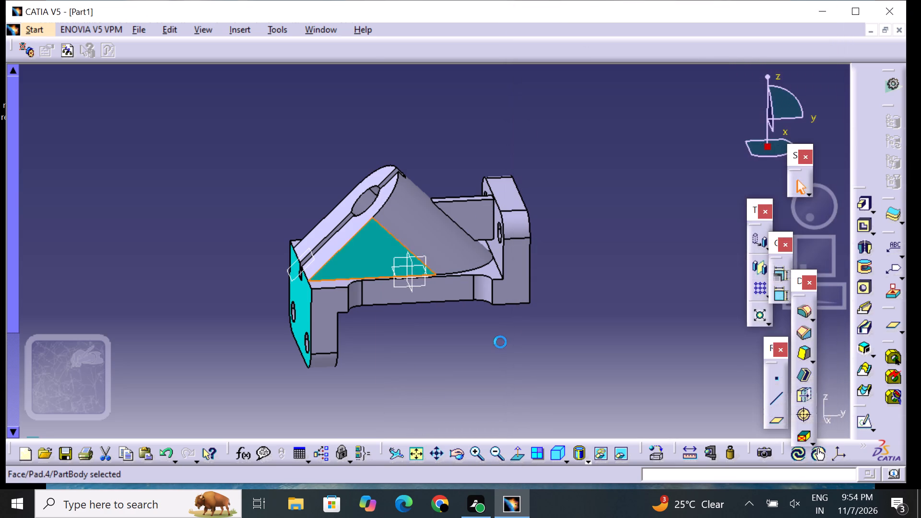
click(500, 342)
Set the fill color of the boss's curved outer surface to cyan.
click(420, 211)
right_click(420, 211)
click(481, 259)
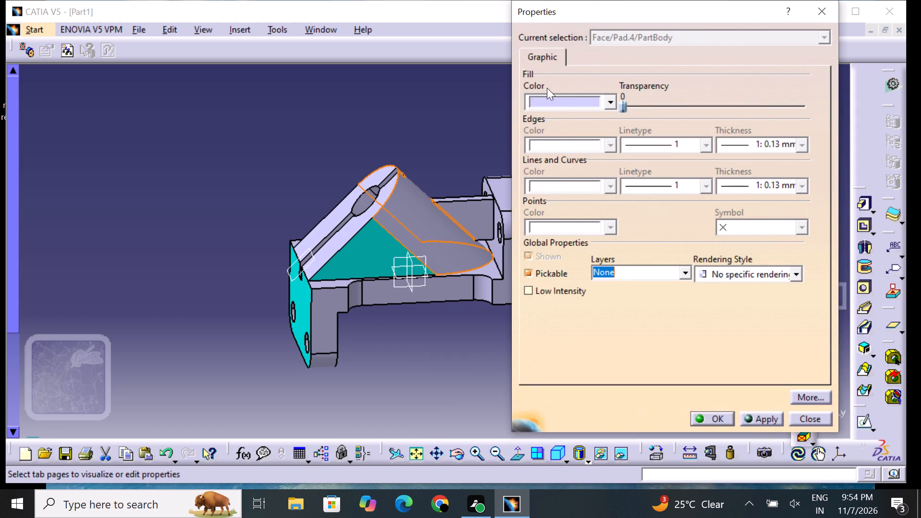
click(547, 100)
click(574, 255)
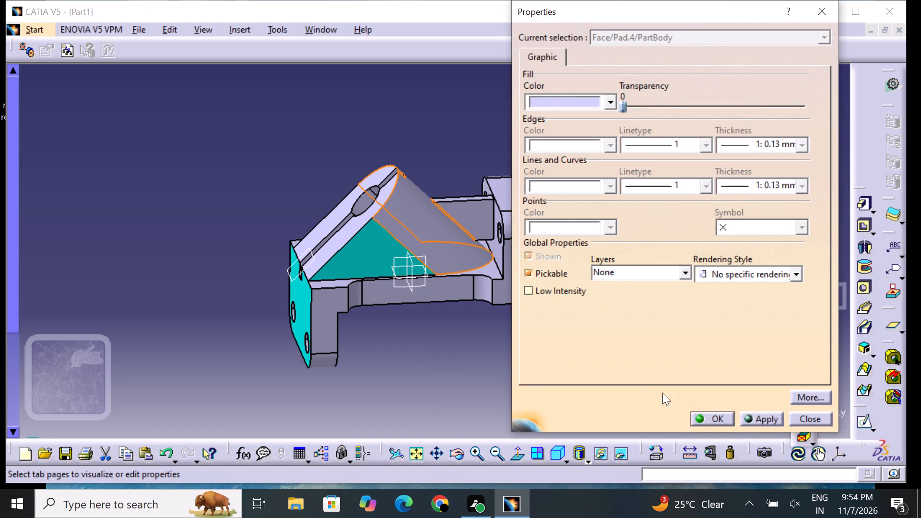
click(719, 415)
click(513, 374)
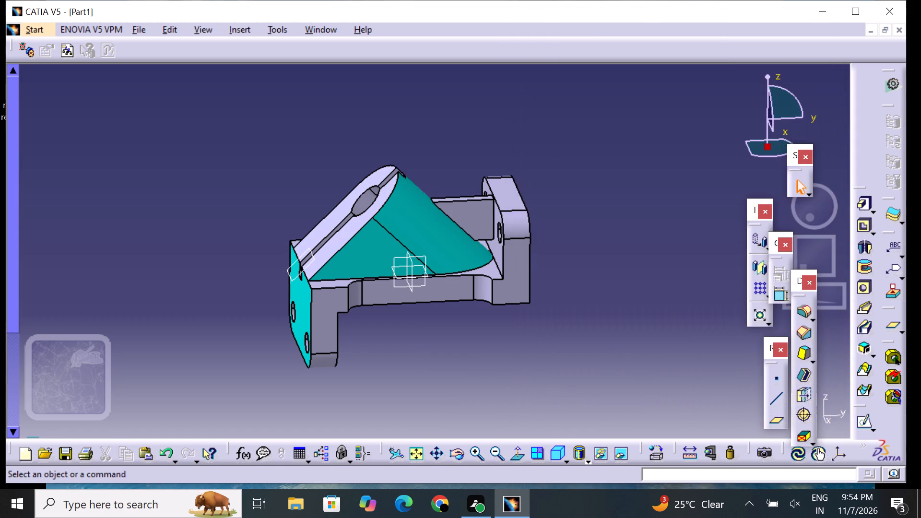
Set the fill color of the triangular side face on the opposite side of the boss to cyan.
middle_drag(546, 272, 175, 310)
right_drag(527, 287, 175, 306)
click(503, 201)
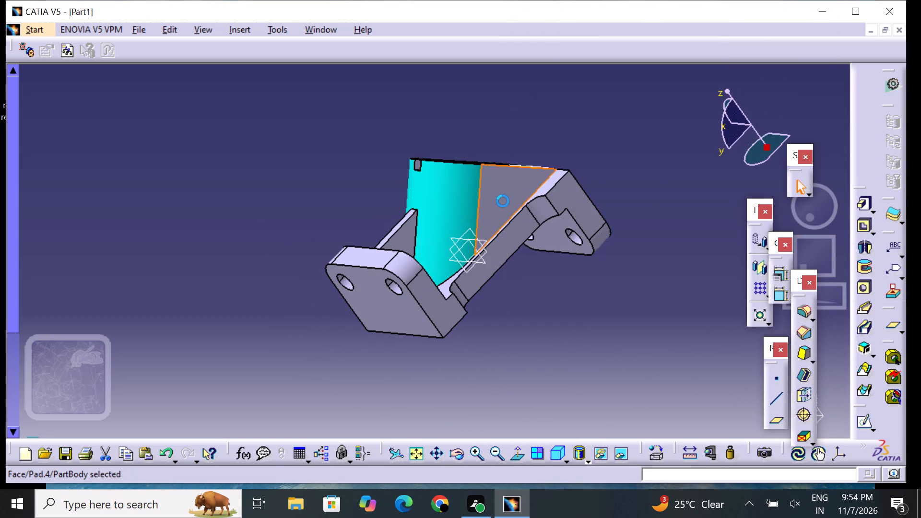
right_click(503, 200)
click(550, 263)
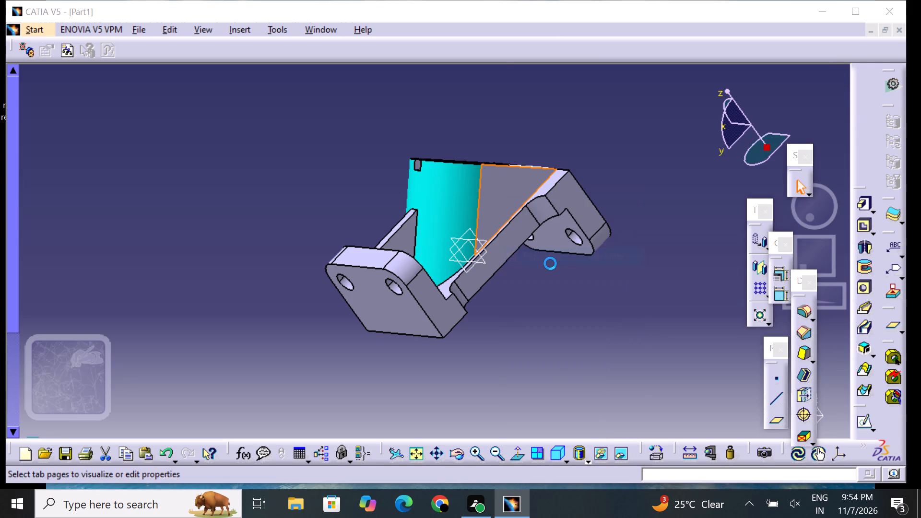
click(563, 103)
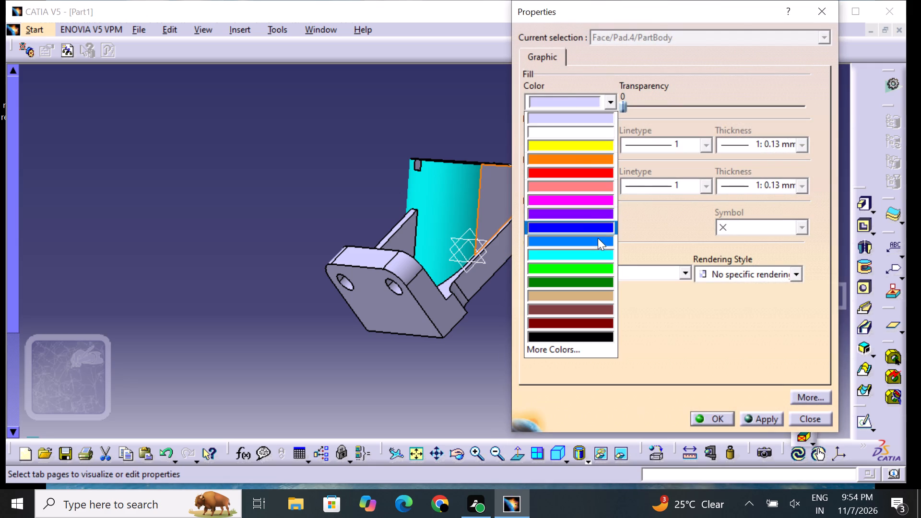
click(598, 254)
click(722, 419)
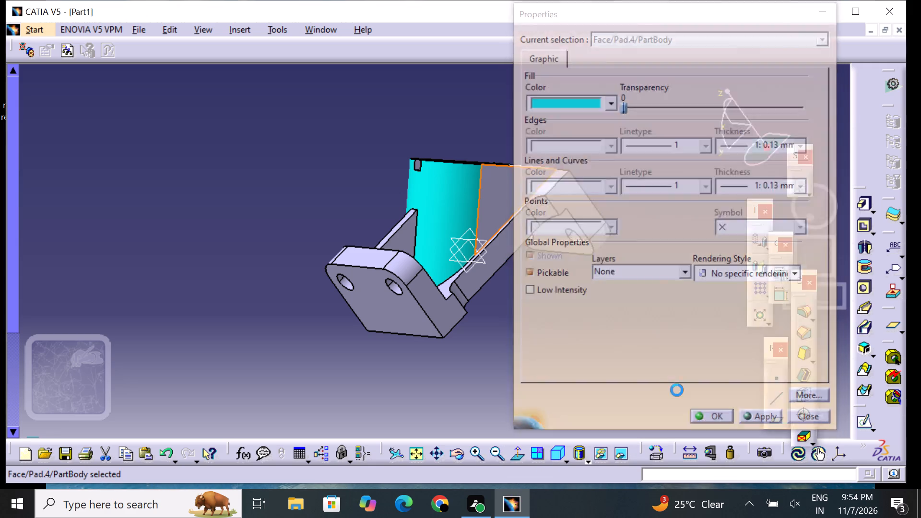
click(511, 326)
Expand the PartBody tree and examine Part1's graphic, mechanical, product and color management properties for a way to color the whole part.
middle_drag(295, 111, 349, 158)
middle_drag(463, 215, 465, 215)
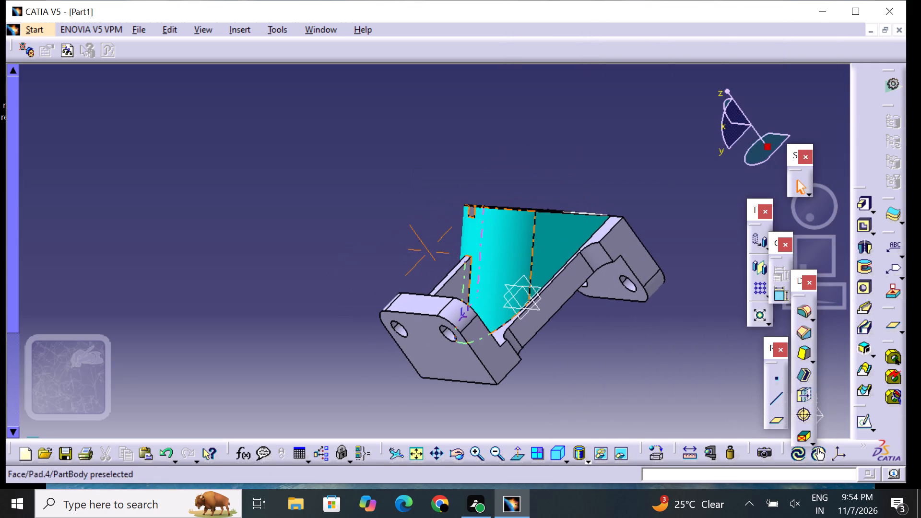
middle_drag(465, 215, 381, 145)
scroll(81, 94, up, 6)
scroll(81, 94, down, 2)
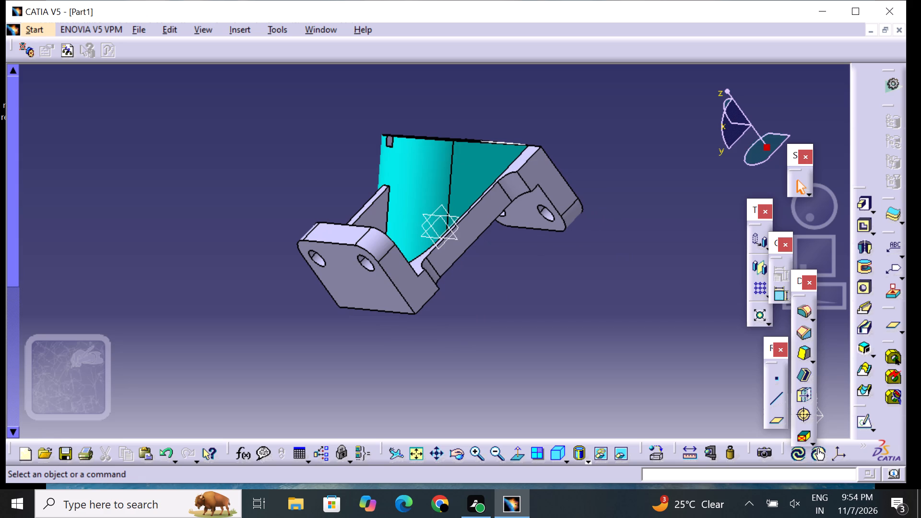
scroll(81, 94, down, 13)
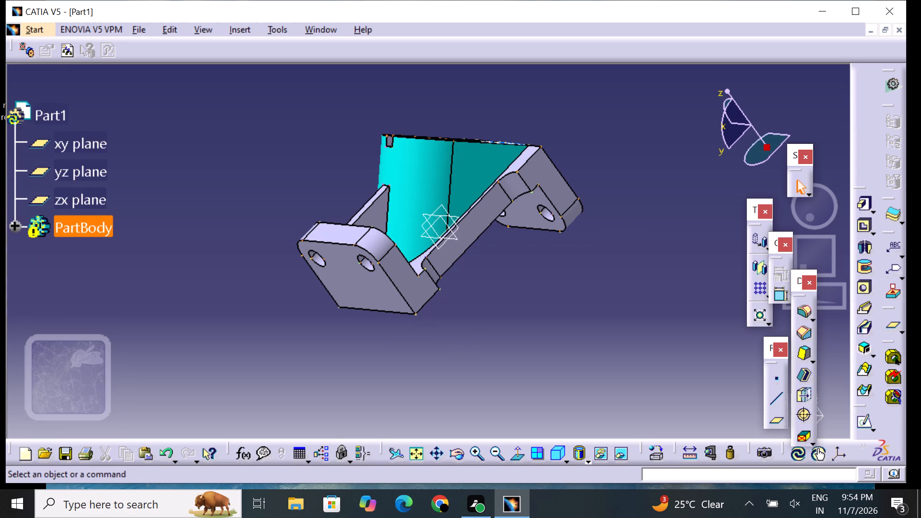
click(15, 224)
click(47, 112)
scroll(96, 134, down, 5)
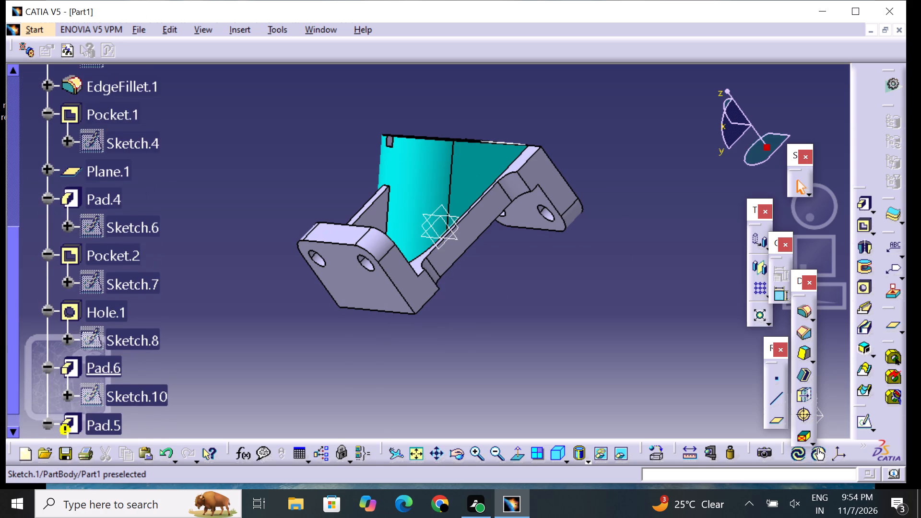
scroll(97, 134, up, 8)
right_click(58, 77)
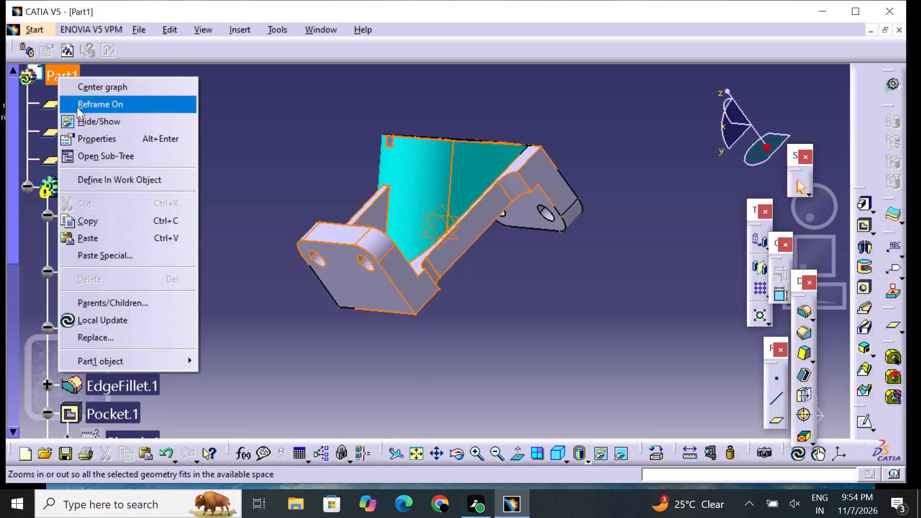
click(110, 135)
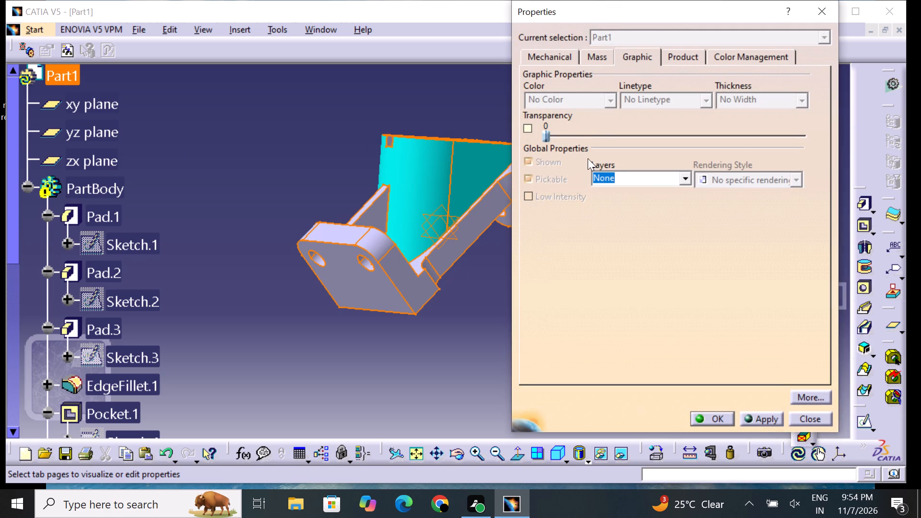
click(640, 54)
click(598, 53)
click(548, 50)
click(684, 57)
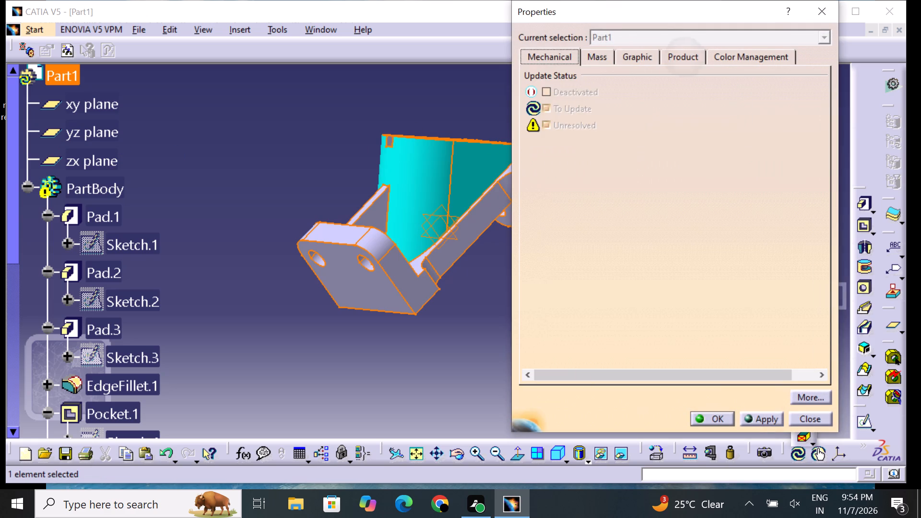
click(733, 53)
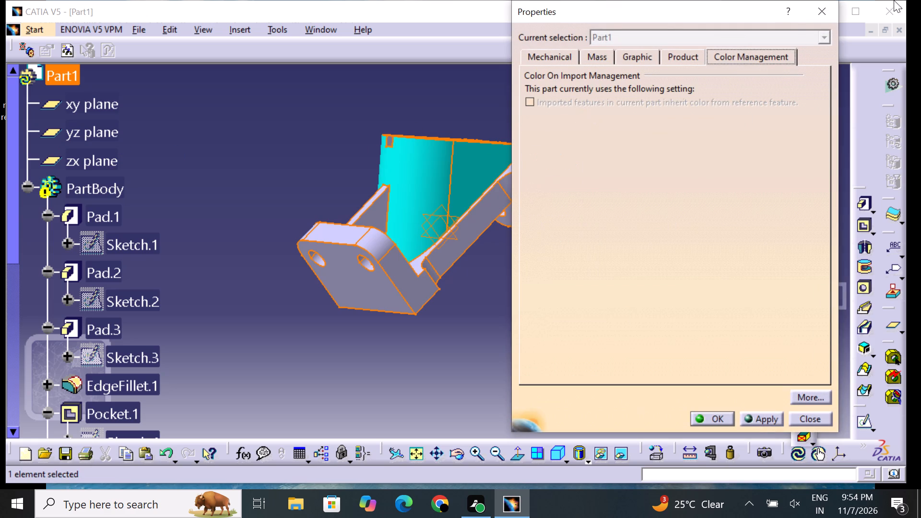
click(832, 7)
drag(543, 224, 531, 220)
Set the fill color of the outer face of the end block at the rib end to cyan.
click(327, 254)
right_click(330, 245)
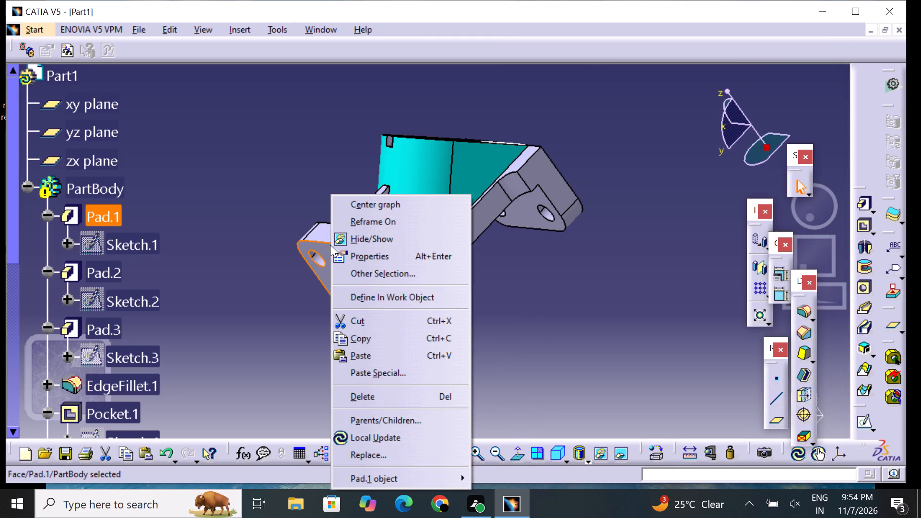
click(354, 257)
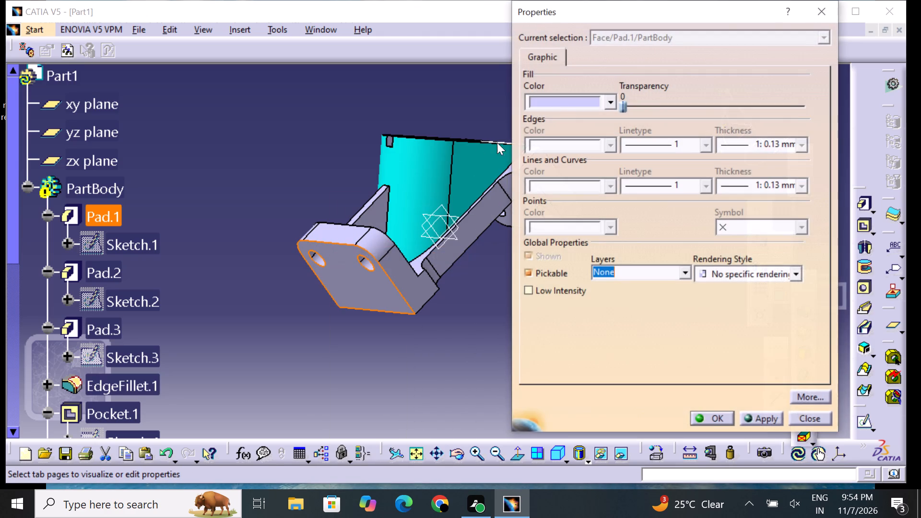
click(563, 100)
click(572, 251)
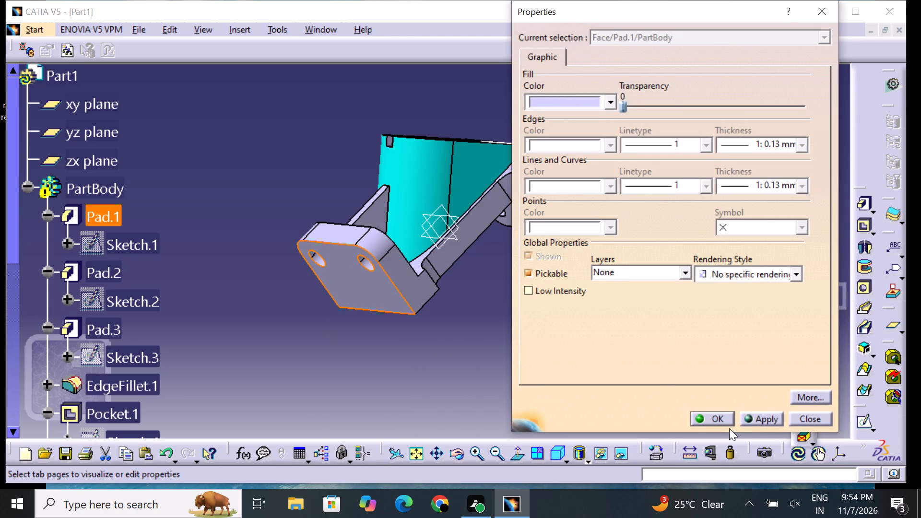
click(718, 410)
click(713, 414)
drag(527, 352, 518, 340)
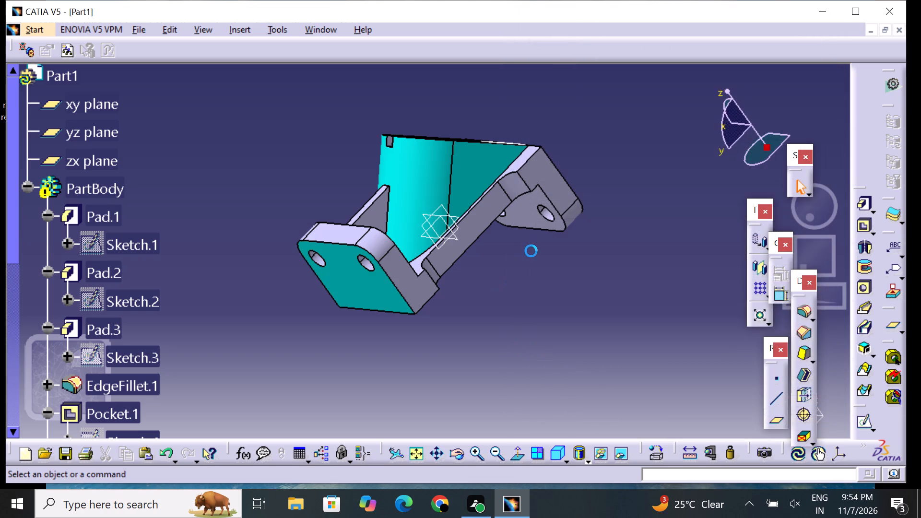
Set the fill color of the plate's long side face between the two notch fillets to cyan.
middle_drag(531, 251, 405, 306)
right_drag(530, 251, 398, 309)
click(428, 267)
right_click(428, 267)
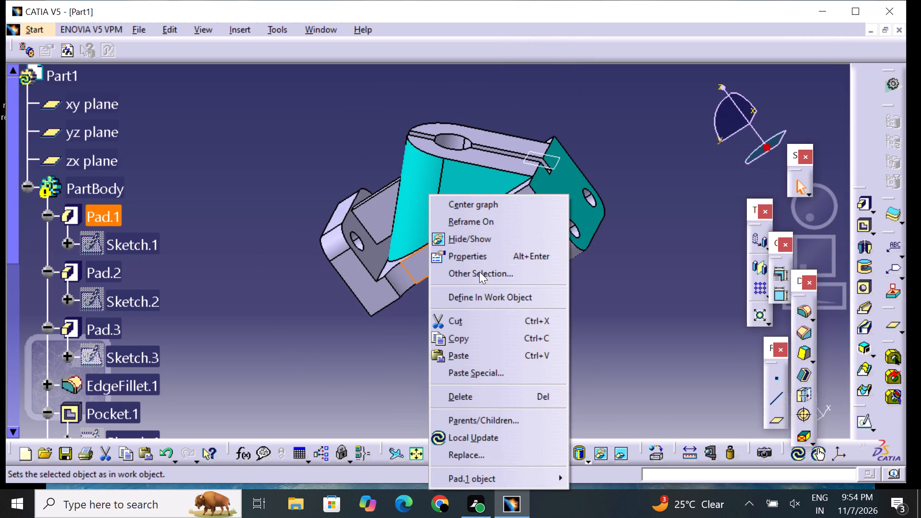
click(489, 260)
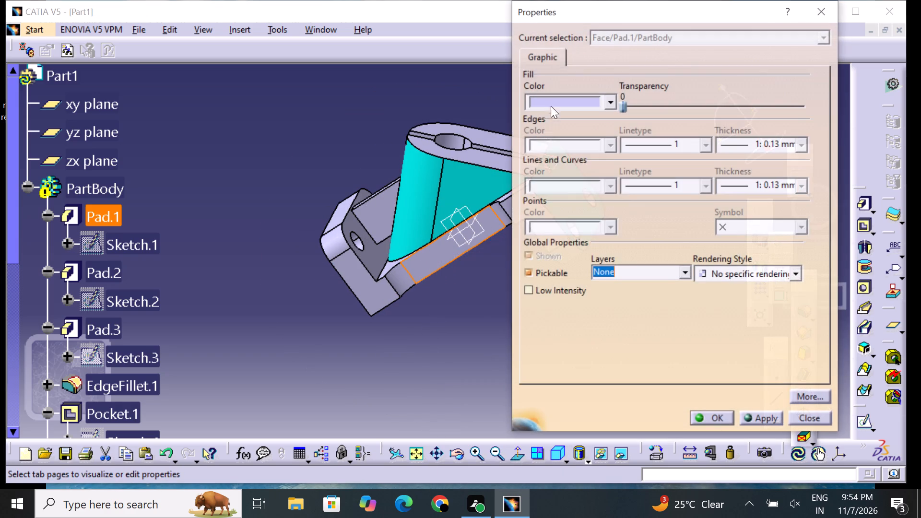
click(553, 97)
click(585, 259)
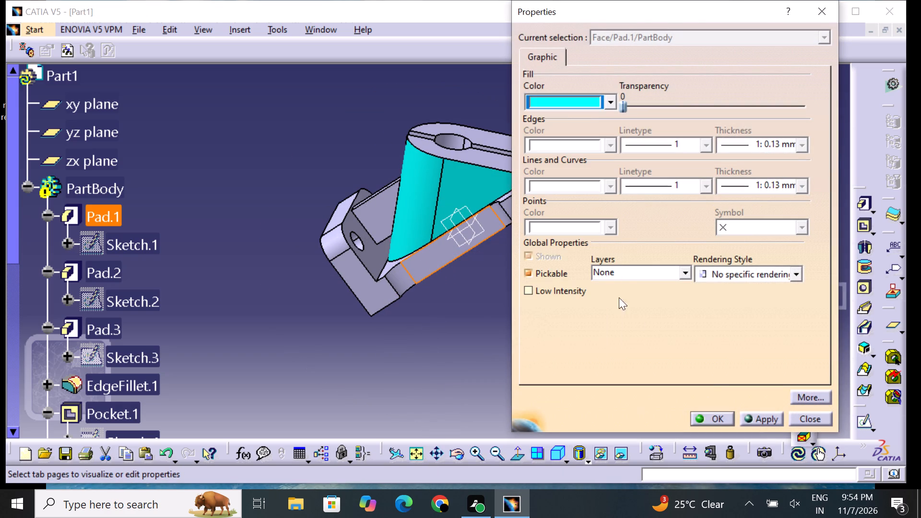
click(719, 424)
click(475, 340)
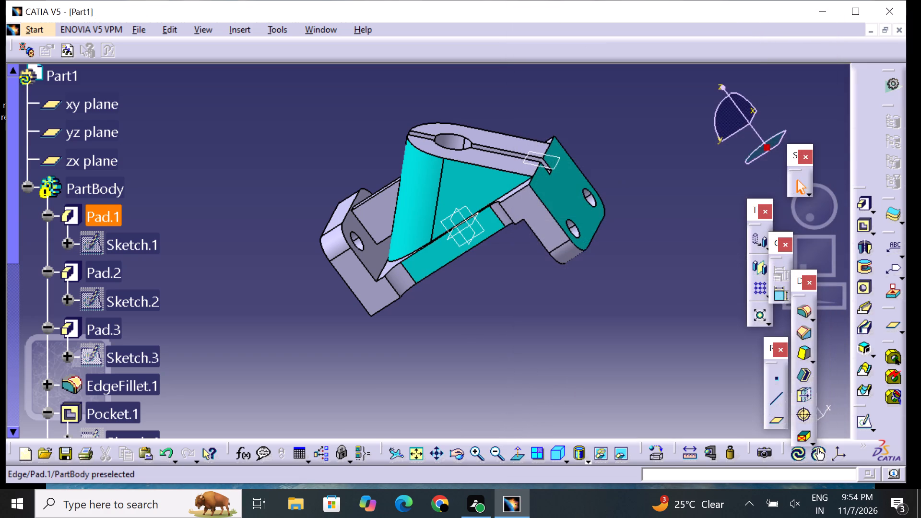
Set the fill color of the L-shaped side face of the end block on the boss side to cyan.
click(515, 203)
right_click(515, 203)
click(556, 253)
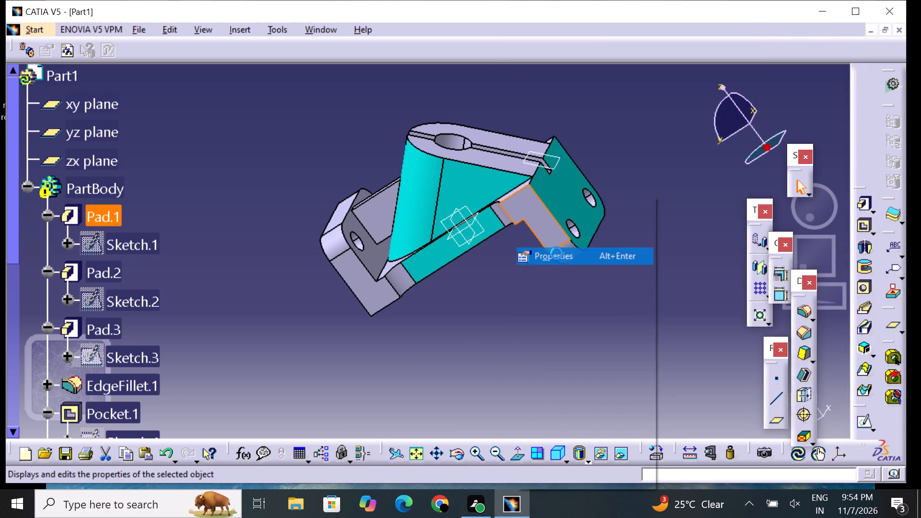
drag(561, 103, 561, 108)
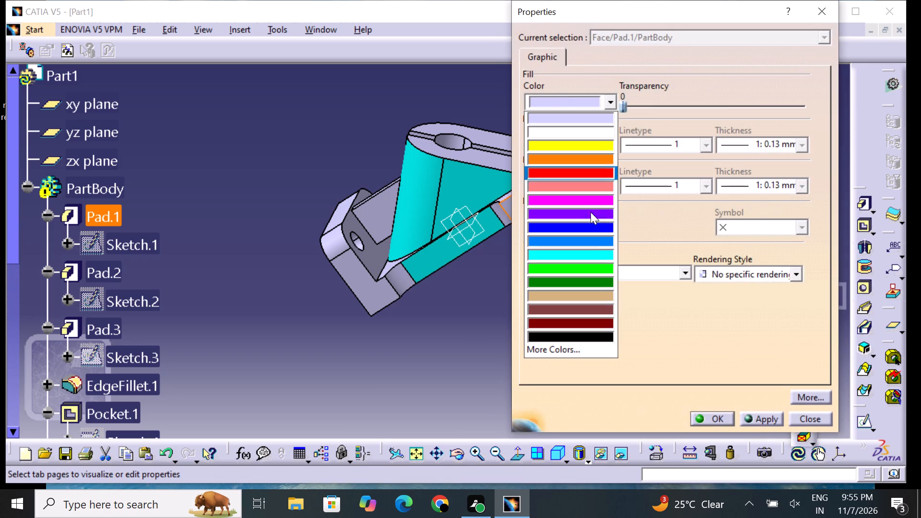
drag(587, 255, 587, 263)
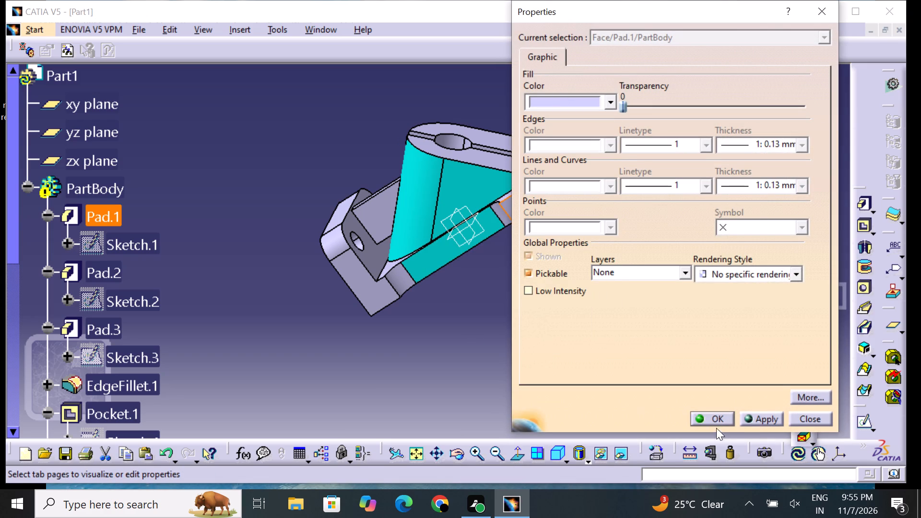
click(555, 99)
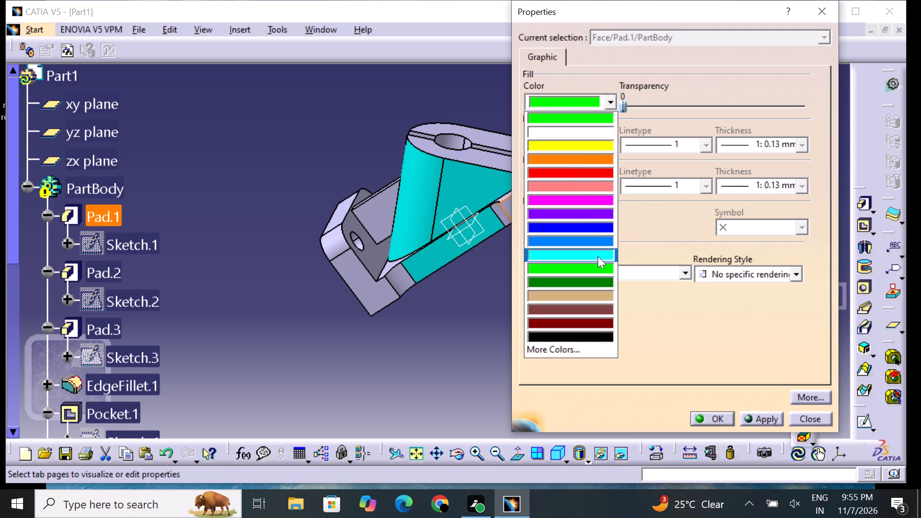
click(598, 255)
click(730, 418)
click(509, 371)
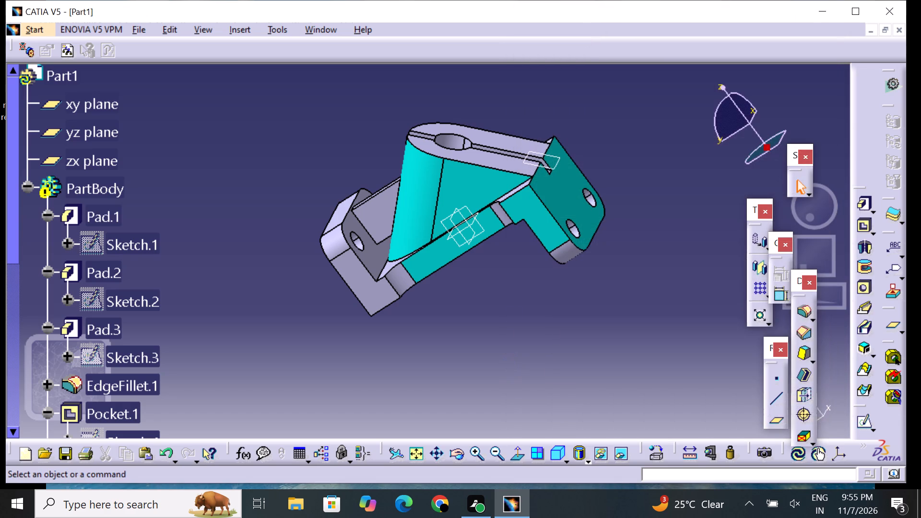
Set the fill color of the notch fillet face next to the rib-end block to cyan.
click(503, 216)
right_click(503, 216)
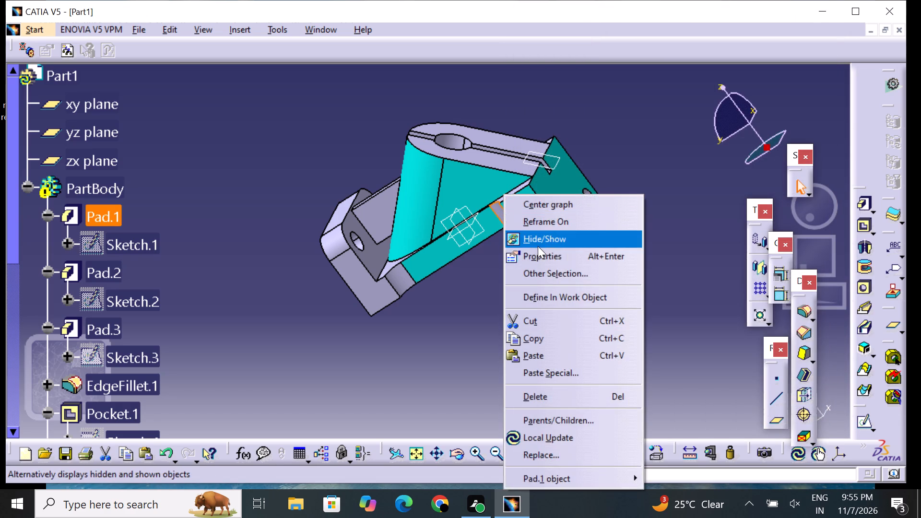
click(538, 251)
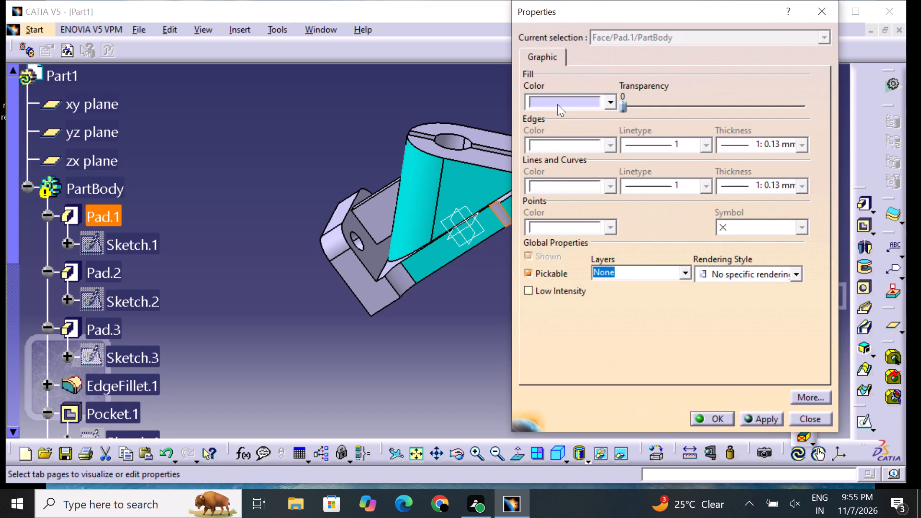
click(557, 104)
click(581, 256)
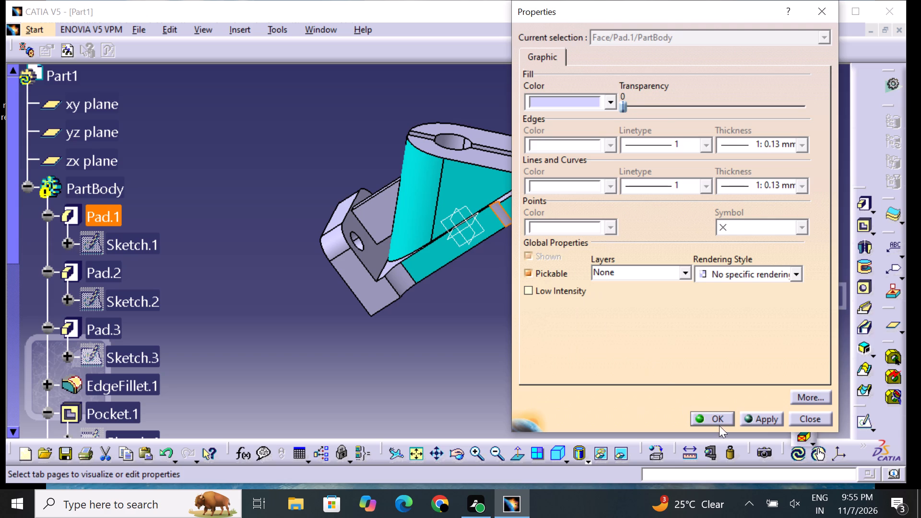
click(719, 421)
click(597, 399)
Set the fill color of the rounded corner face (EdgeFillet.1) on the near side of the rib-end block to cyan.
middle_drag(645, 280, 550, 303)
right_drag(634, 288, 541, 302)
click(508, 274)
right_click(508, 273)
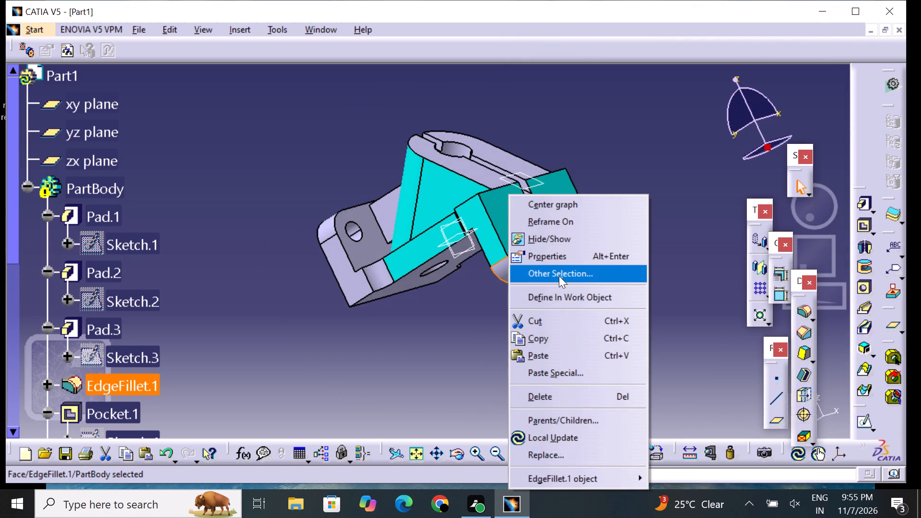
click(550, 255)
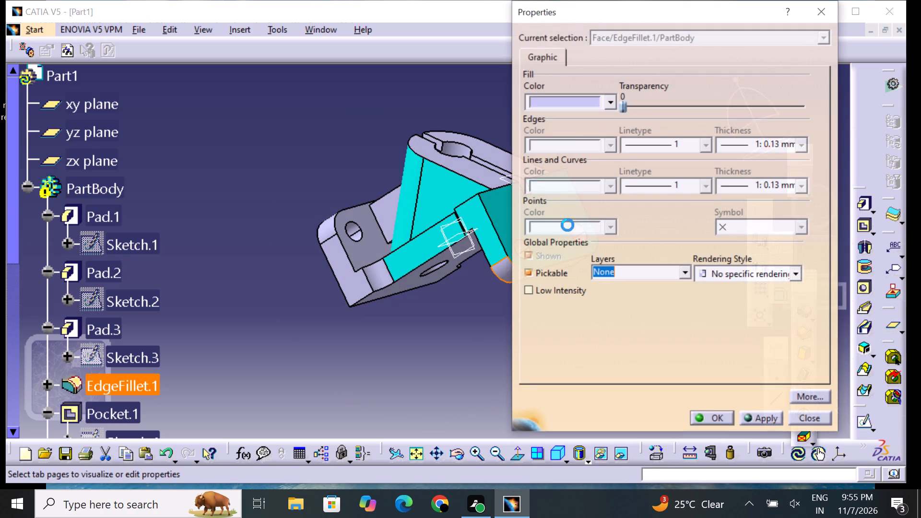
click(566, 100)
click(586, 253)
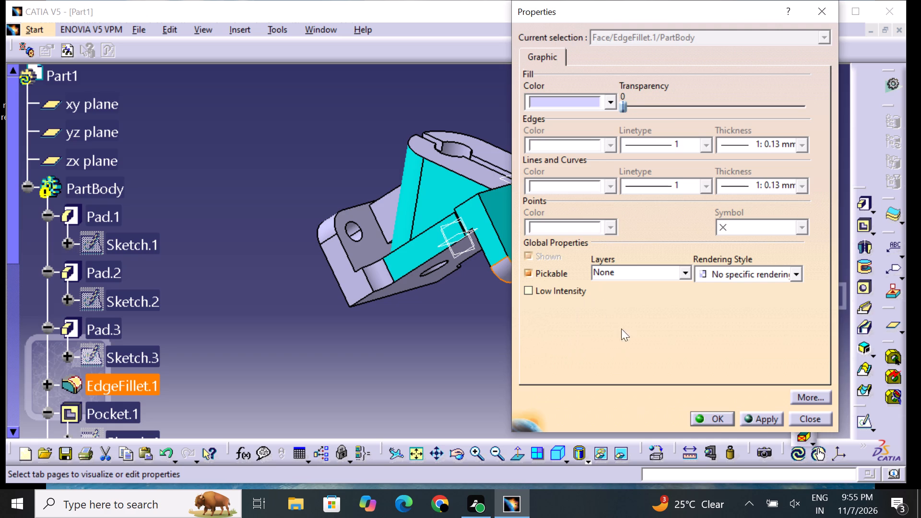
click(720, 418)
drag(527, 394, 536, 388)
Set the fill color of the narrow Pad.3 end face between the rib-end block's two rounded corners to cyan.
middle_drag(624, 352, 549, 332)
right_drag(624, 352, 549, 332)
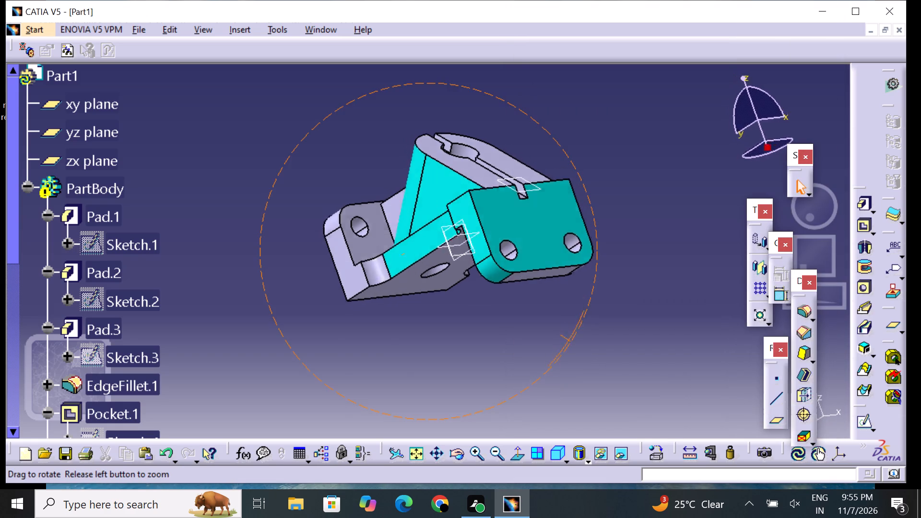
middle_drag(549, 332, 522, 318)
right_drag(549, 332, 513, 311)
click(518, 262)
right_click(518, 262)
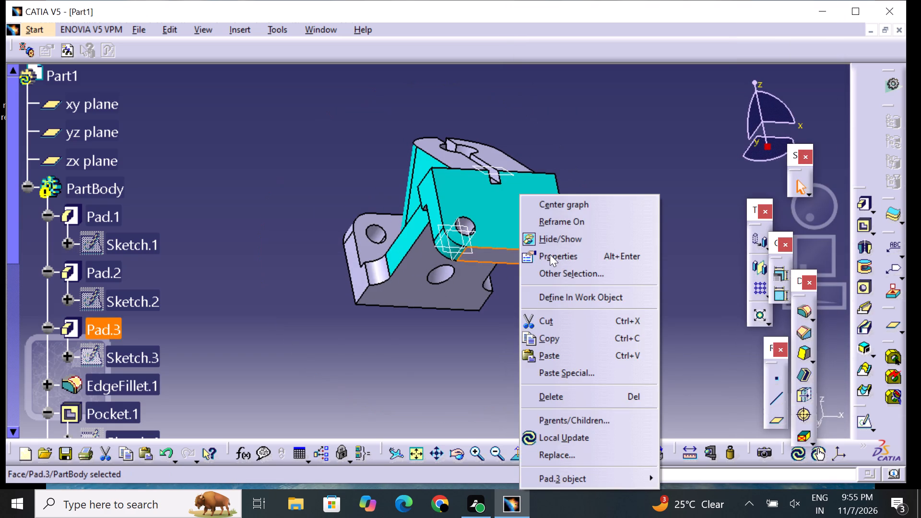
click(550, 254)
click(560, 99)
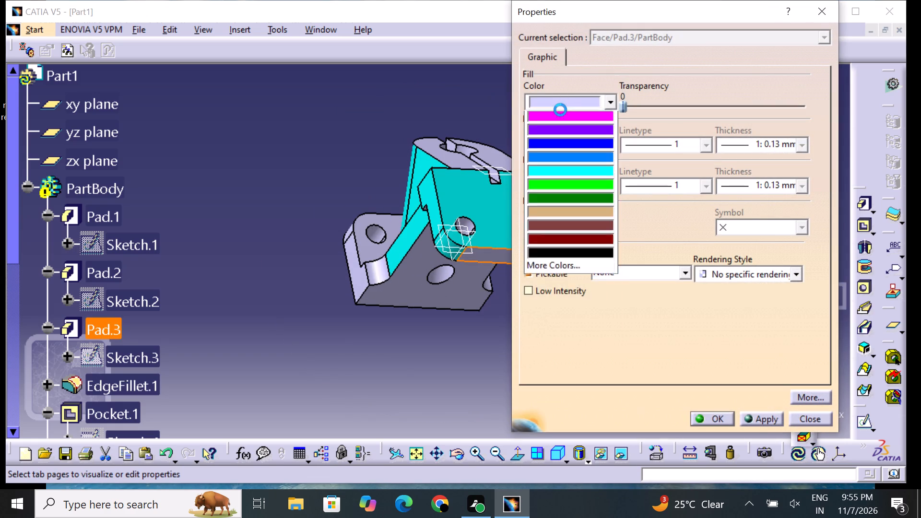
click(583, 252)
click(714, 422)
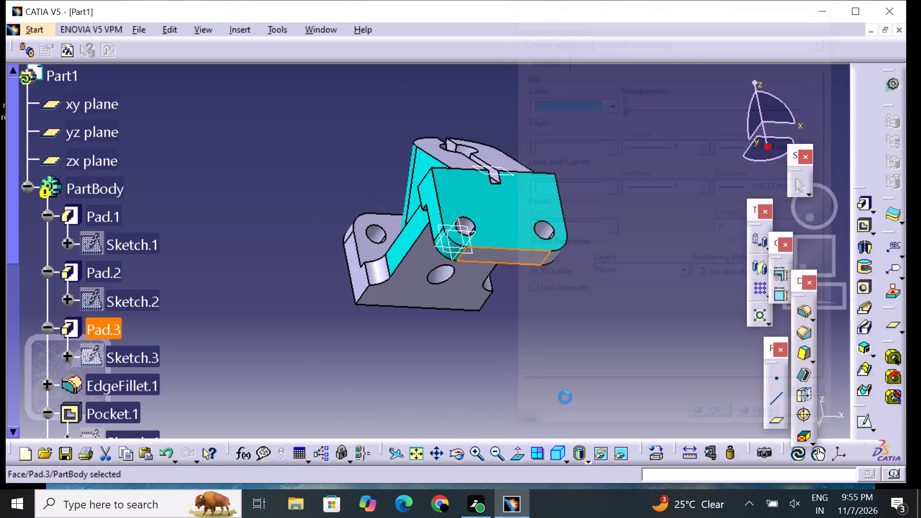
drag(552, 392, 552, 388)
Set the fill color of the rib-end block's side face on the opposite side of the part to cyan.
middle_drag(618, 313, 487, 302)
right_drag(583, 313, 487, 302)
click(432, 179)
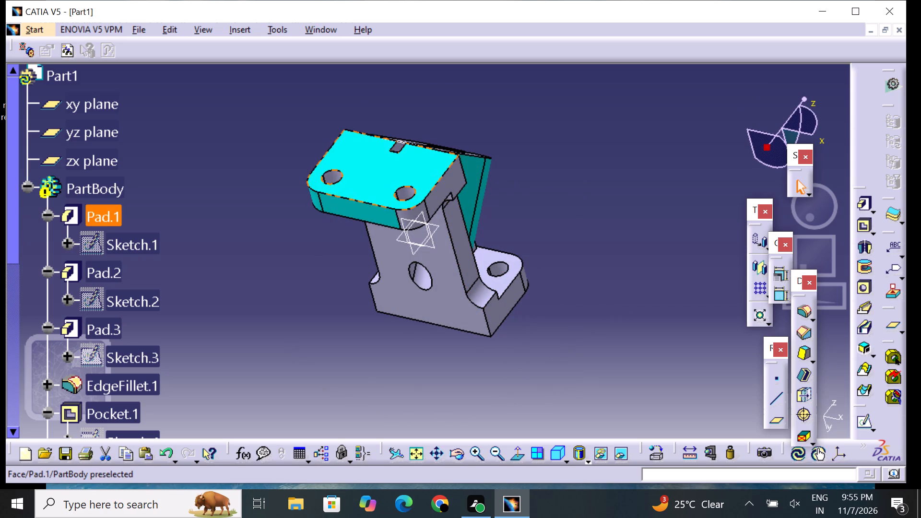
click(443, 186)
right_click(443, 186)
click(501, 250)
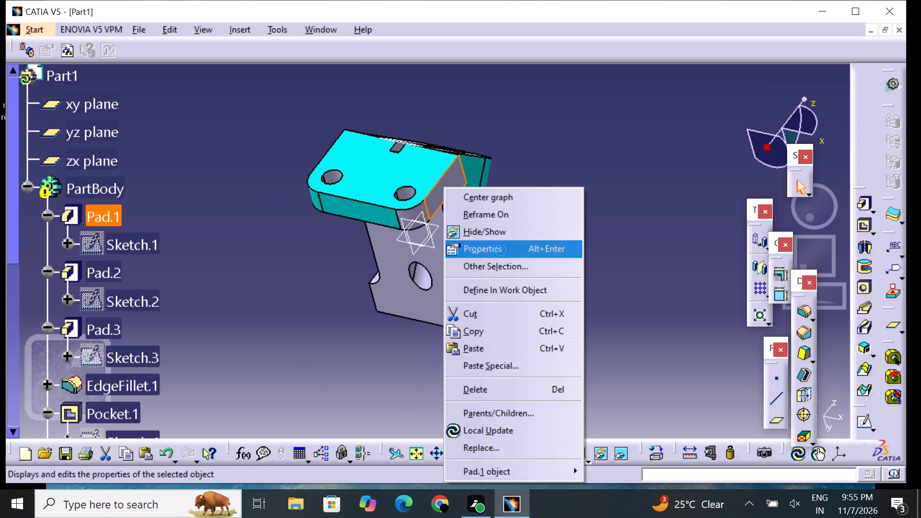
click(555, 106)
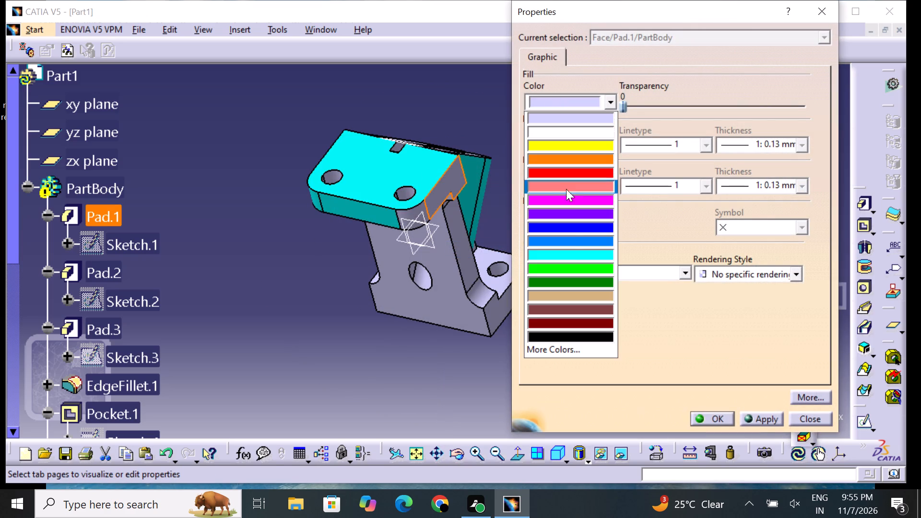
click(571, 249)
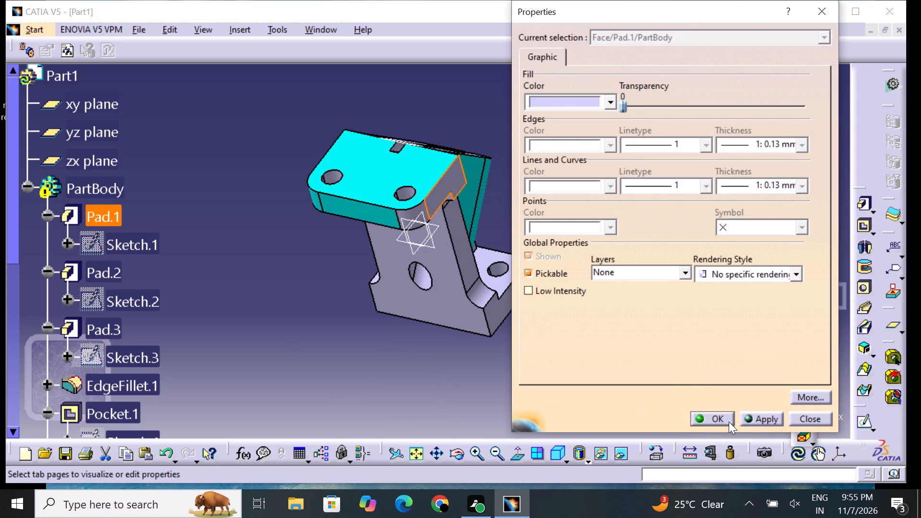
click(726, 416)
click(531, 392)
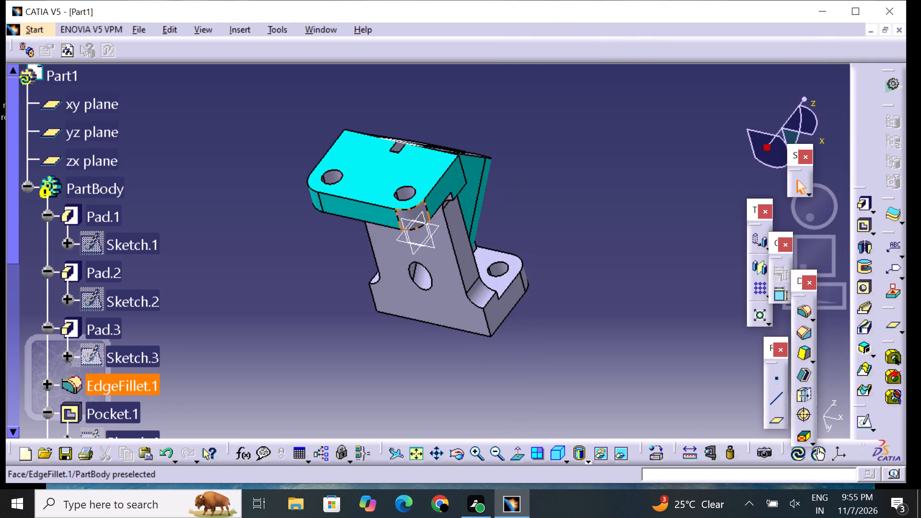
Set the fill color of the whole EdgeFillet.1 feature to cyan so its remaining rounded corners are colored.
click(413, 210)
right_click(413, 209)
click(460, 256)
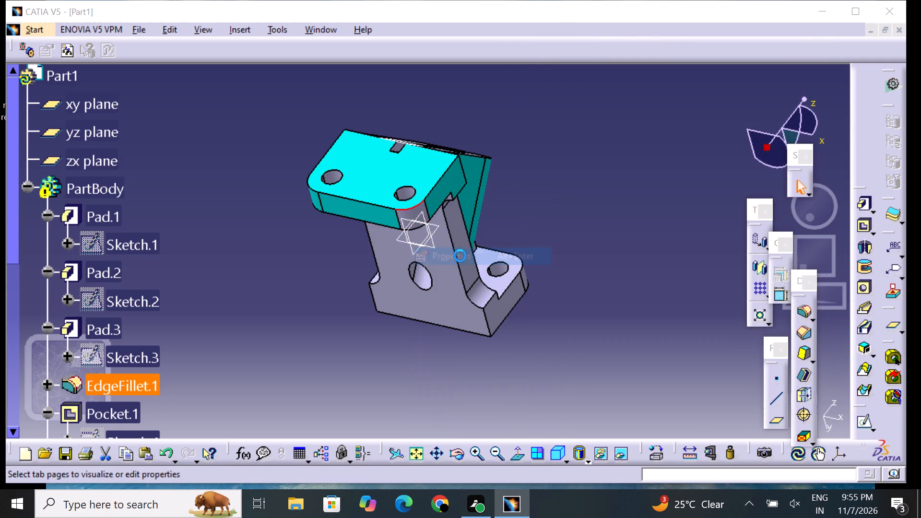
double_click(462, 381)
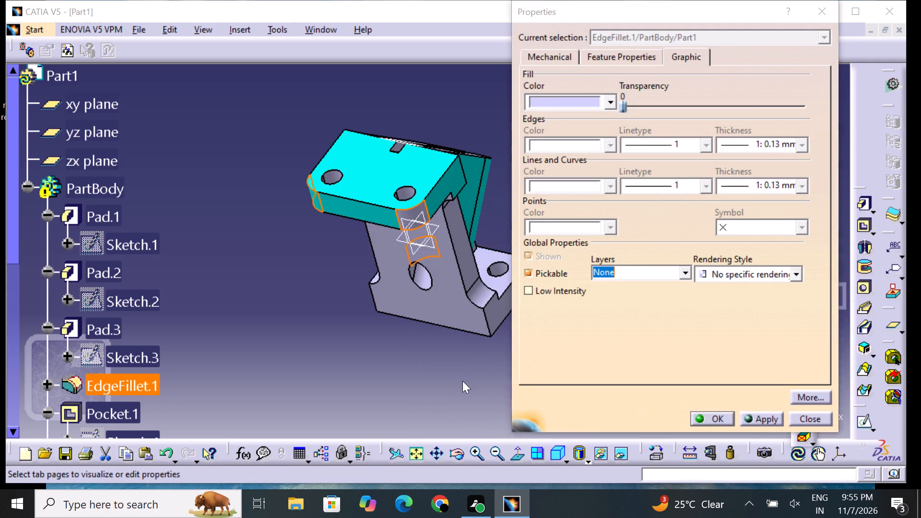
click(548, 99)
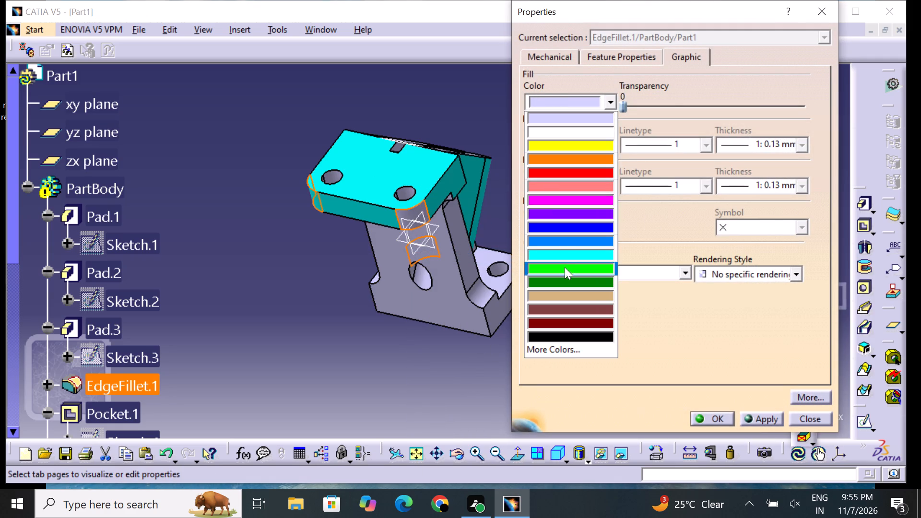
drag(566, 253, 572, 264)
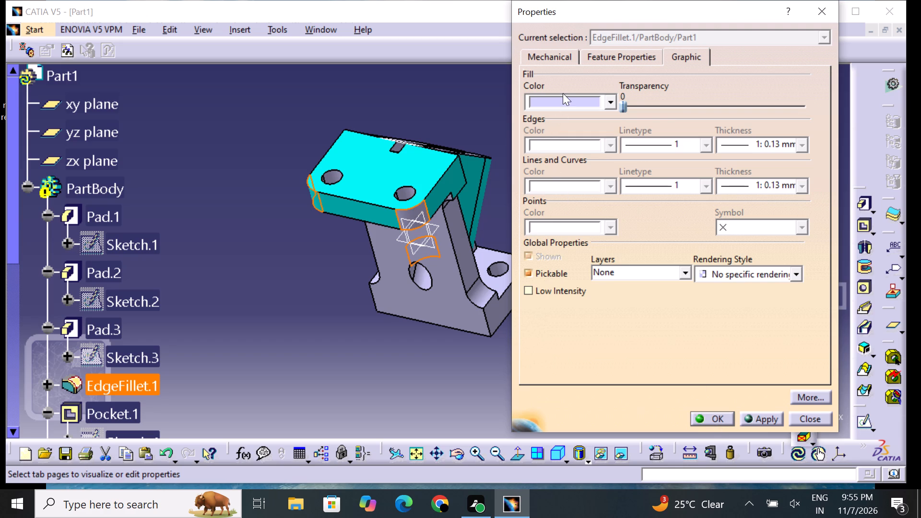
drag(563, 93, 563, 98)
click(586, 254)
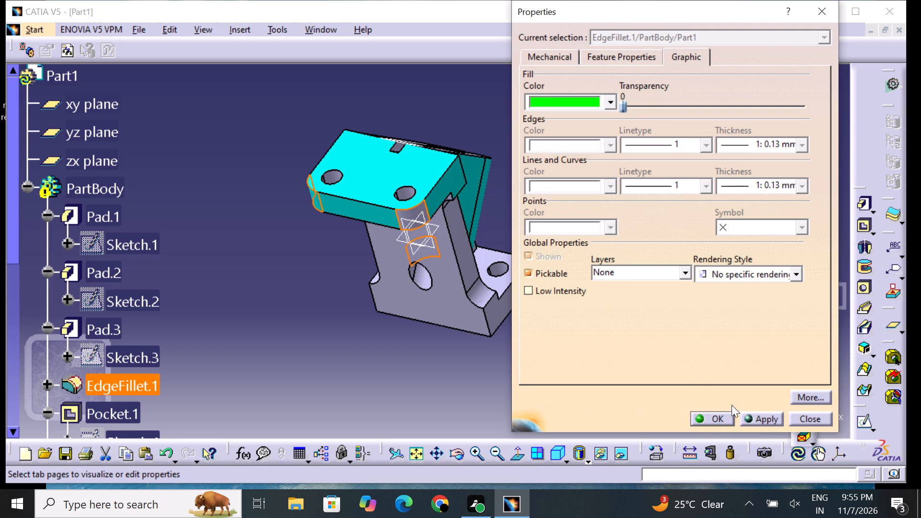
click(722, 414)
click(567, 402)
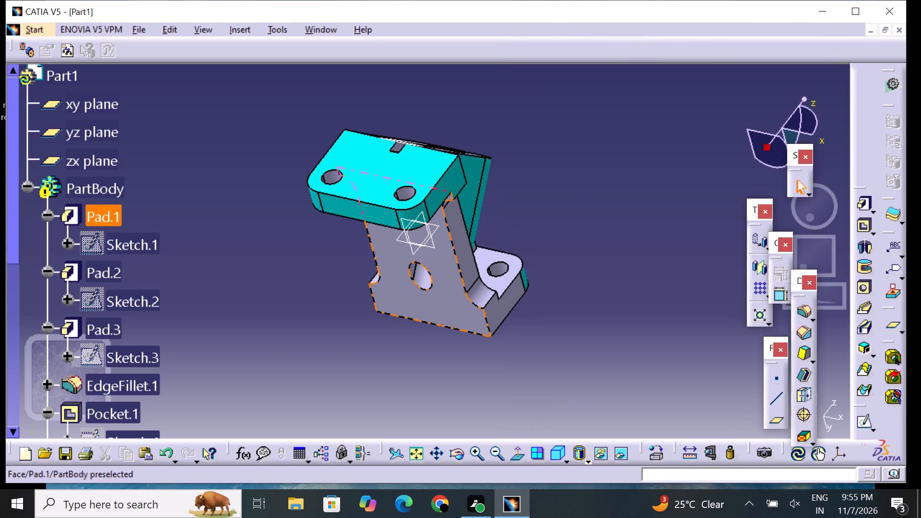
Set the fill color of the plate's large underside face around the central hole to cyan.
click(438, 259)
right_click(438, 259)
click(472, 255)
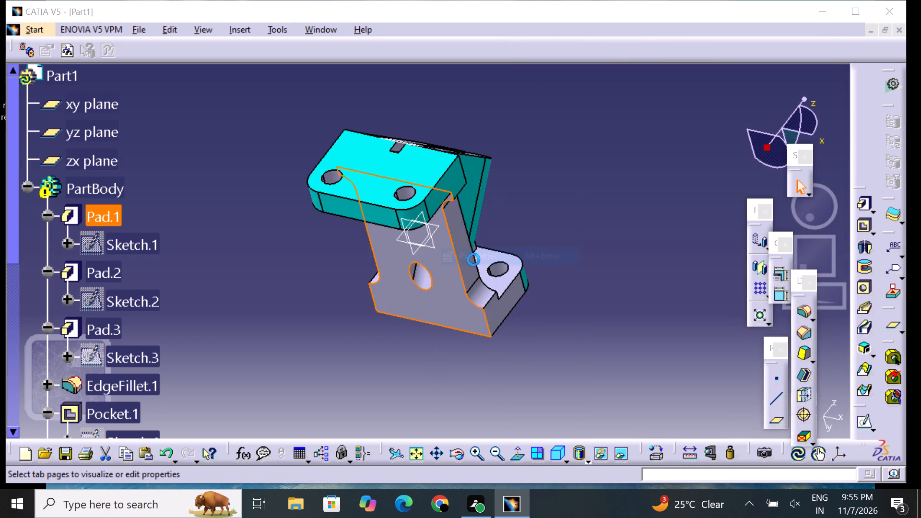
click(571, 102)
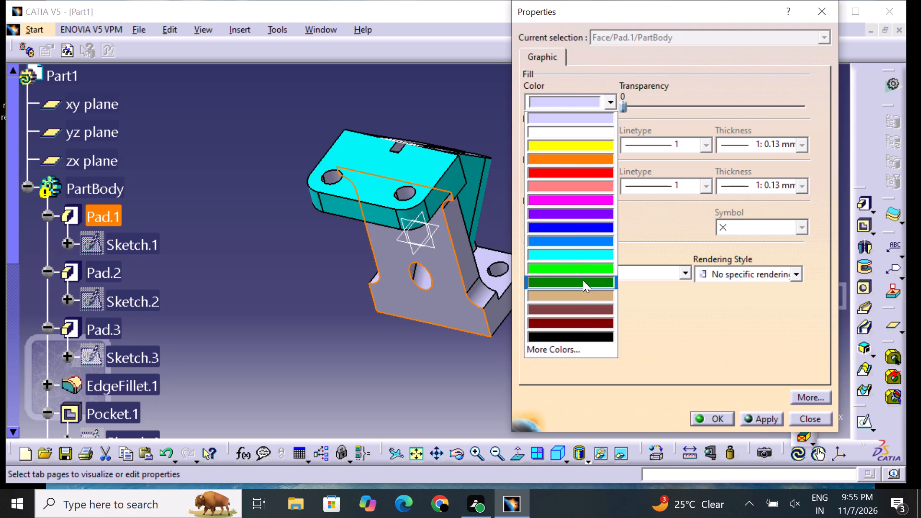
click(577, 254)
click(715, 412)
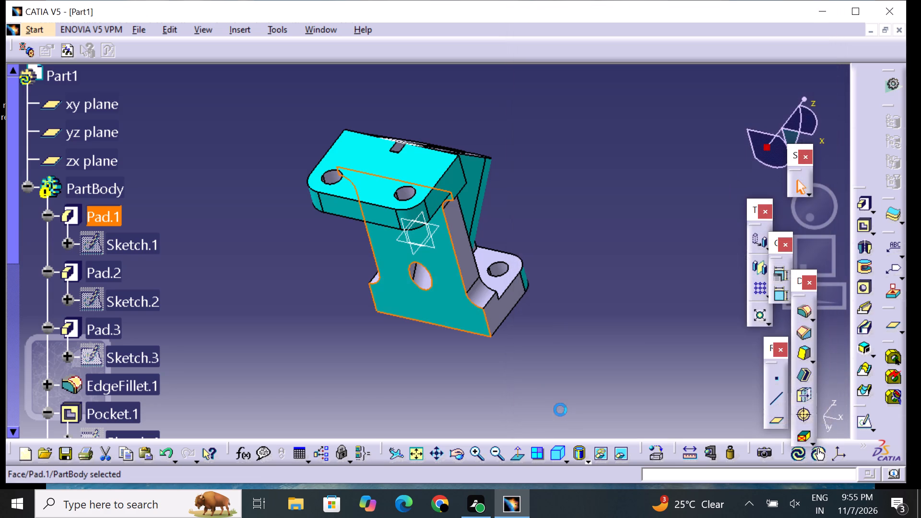
click(560, 410)
Set the fill color of the boss-side end block's L-shaped face on the opposite side of the part to cyan.
middle_drag(618, 303, 472, 247)
right_drag(603, 291, 468, 247)
click(494, 284)
right_click(494, 284)
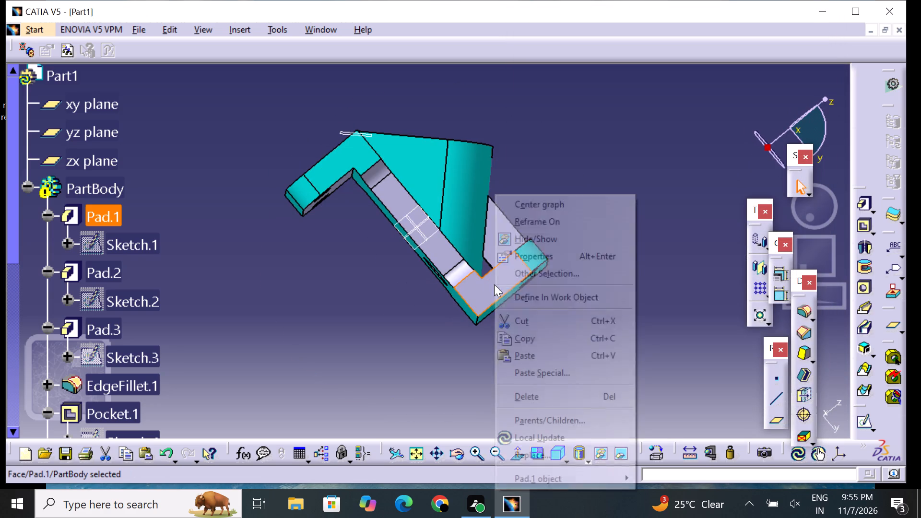
click(533, 258)
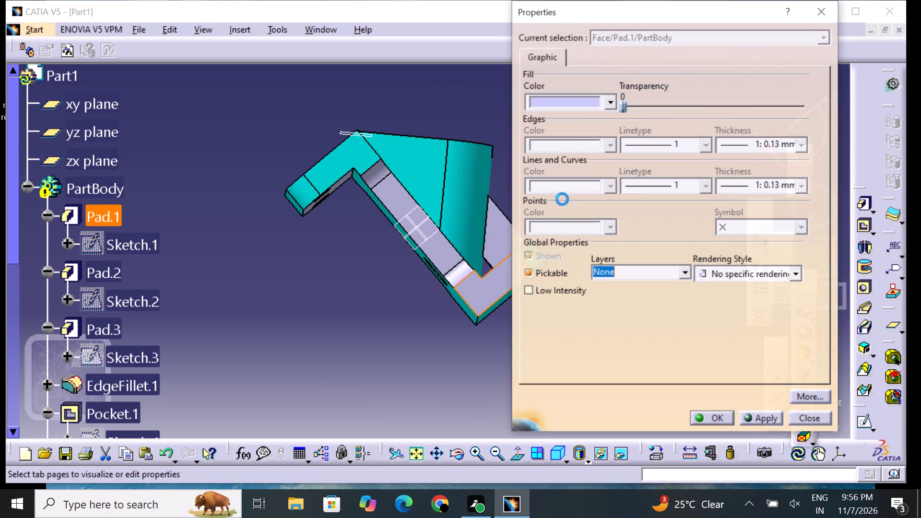
click(566, 99)
click(571, 257)
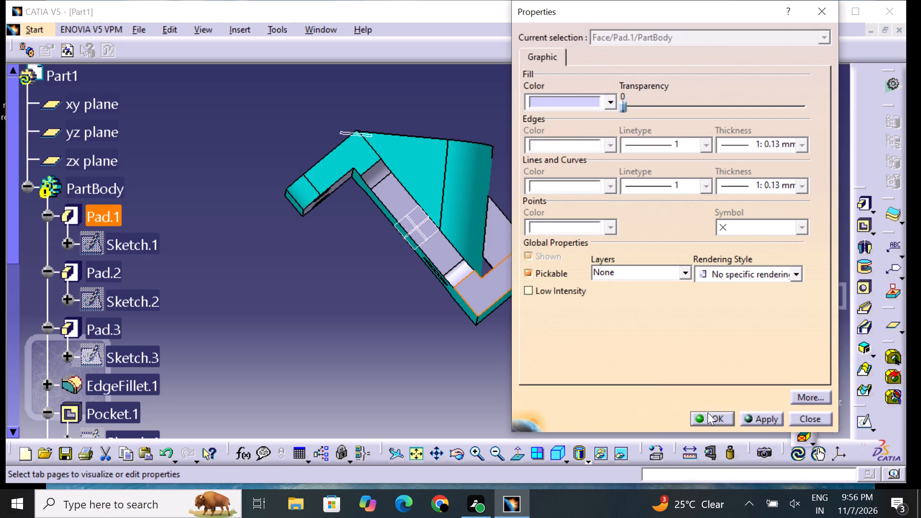
click(716, 415)
click(530, 390)
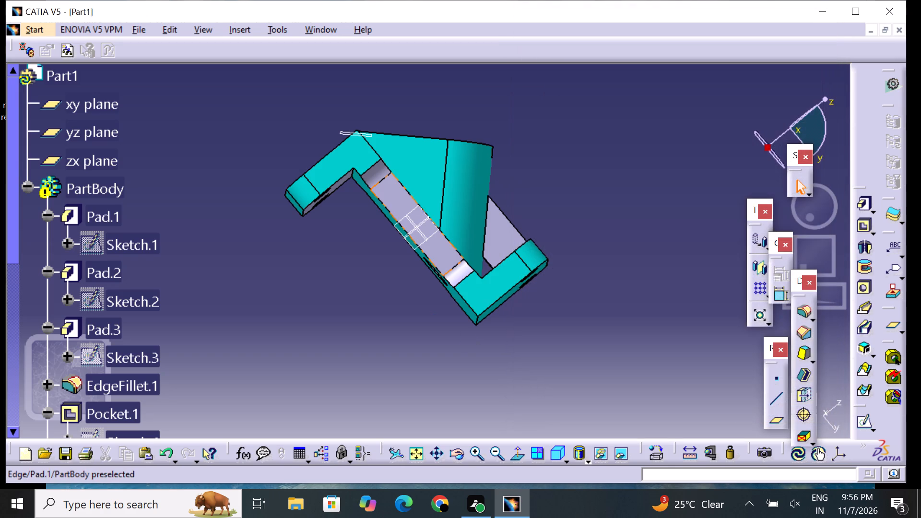
Set the fill color of the opposite side's notch fillet face next to the boss-side end block to cyan.
click(429, 248)
right_click(456, 267)
drag(486, 254, 489, 260)
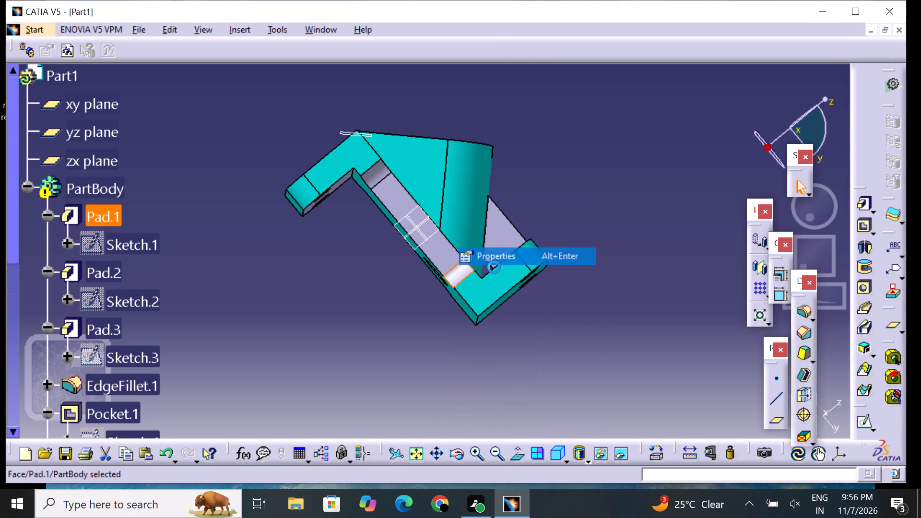
click(561, 101)
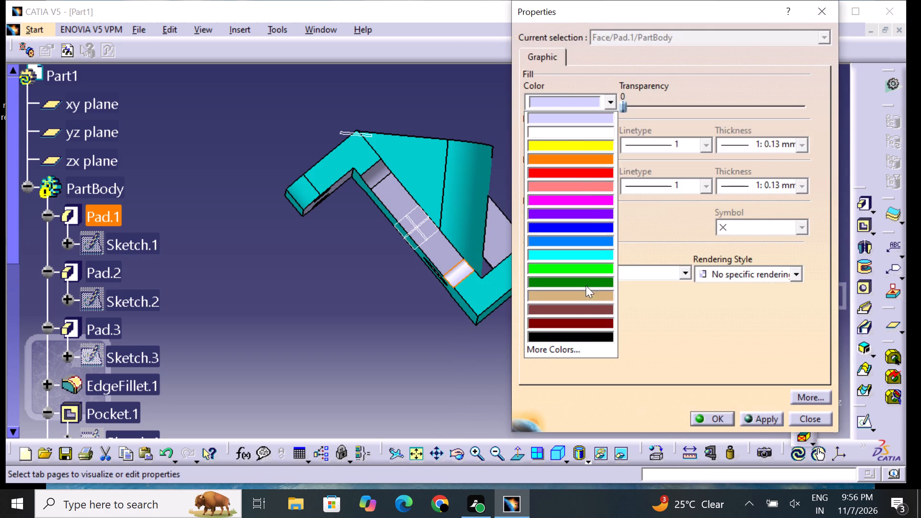
click(571, 256)
click(705, 415)
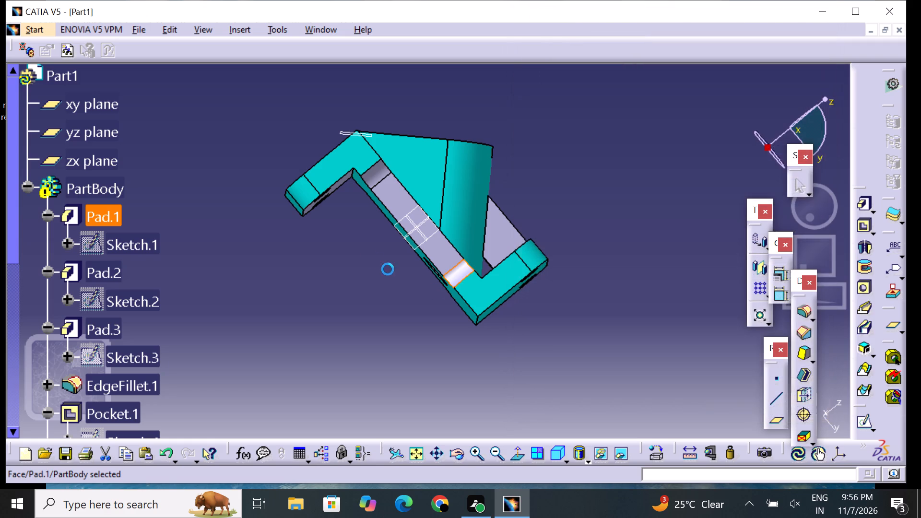
Set the fill color of the long flat notch face between the two notch fillets on the plate's opposite side to cyan.
drag(361, 172, 375, 182)
drag(378, 184, 383, 189)
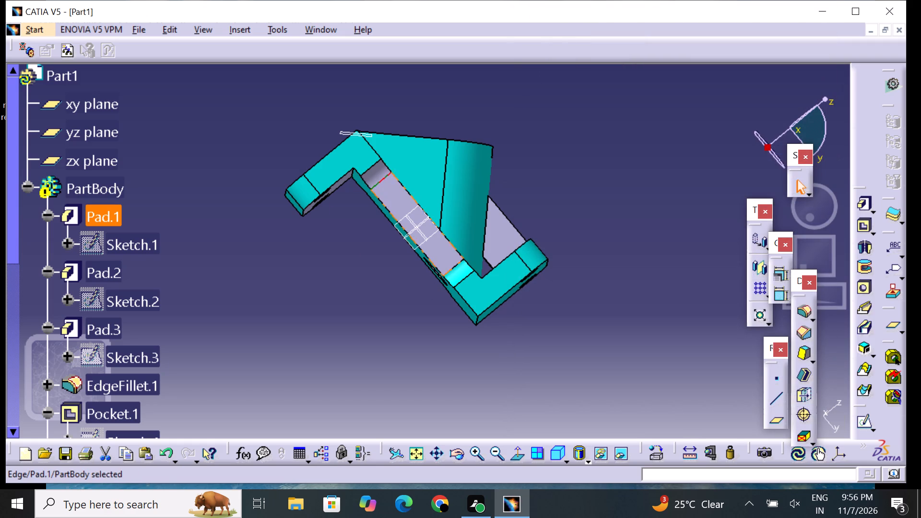
click(389, 192)
right_click(389, 192)
click(442, 254)
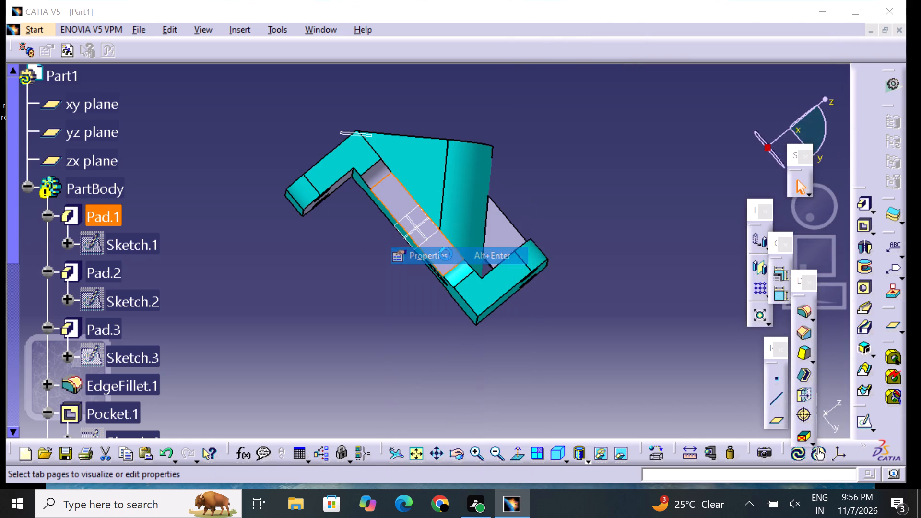
click(570, 96)
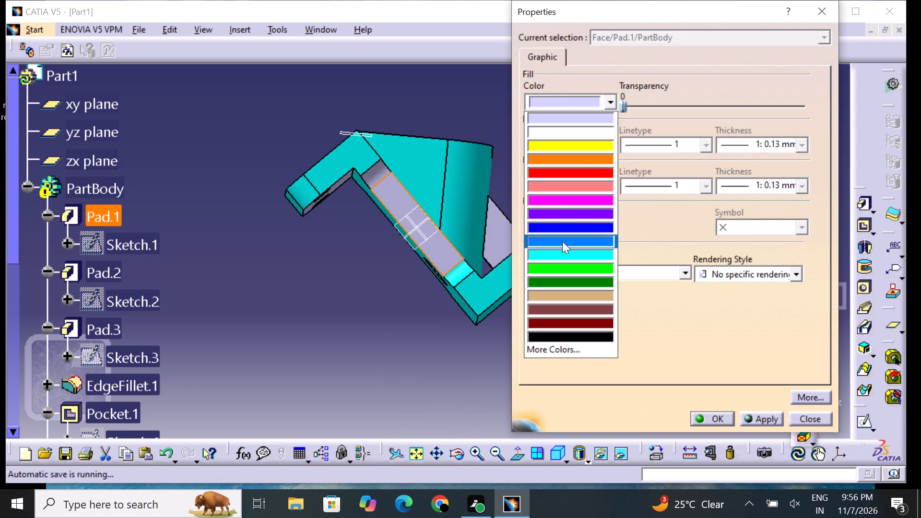
click(563, 252)
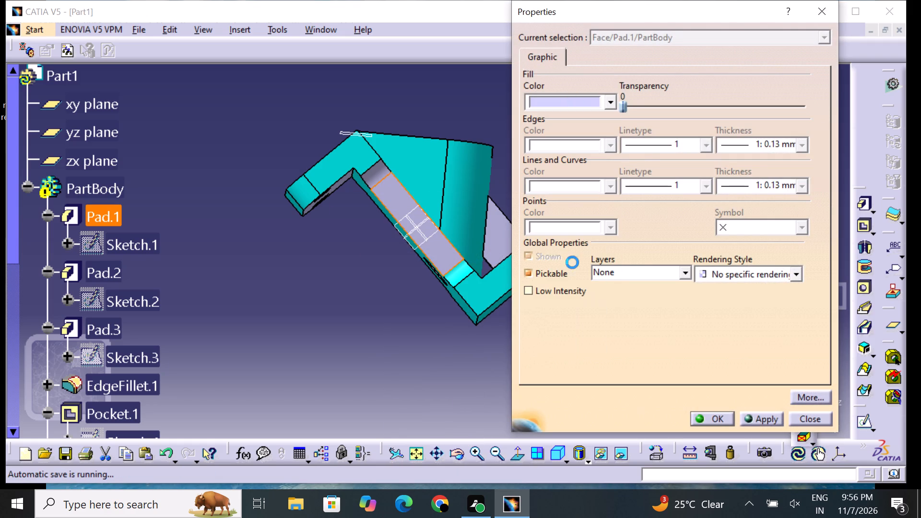
click(712, 421)
drag(643, 390, 630, 383)
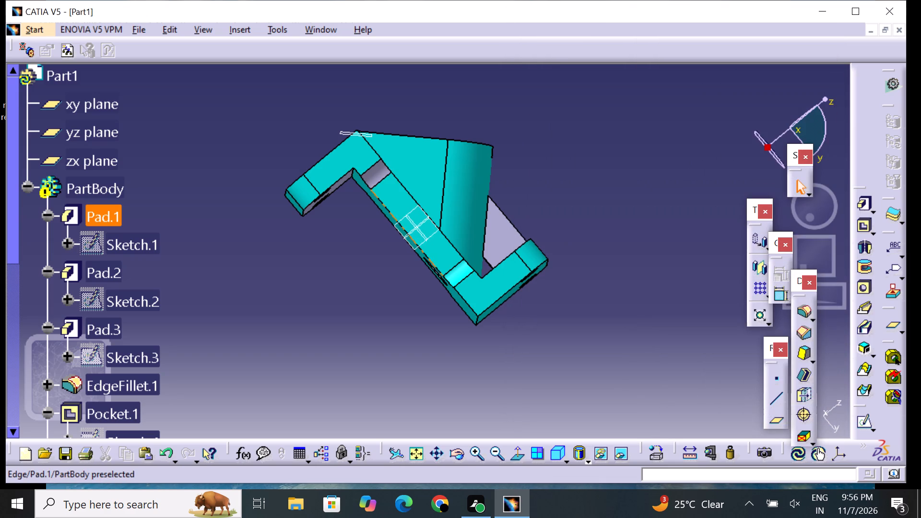
Set the fill color of the remaining notch fillet face, next to the end block away from the boss's round end, to cyan.
click(374, 177)
right_click(373, 177)
click(431, 242)
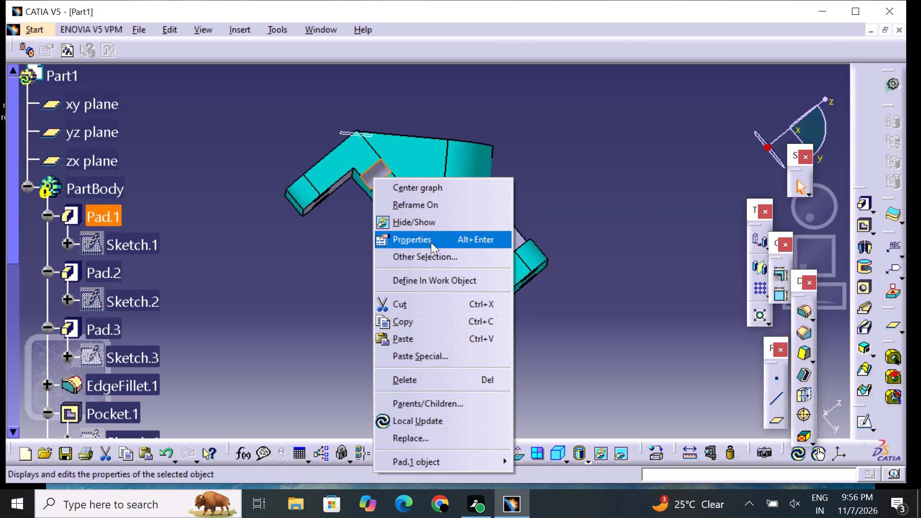
drag(552, 97, 552, 106)
click(571, 255)
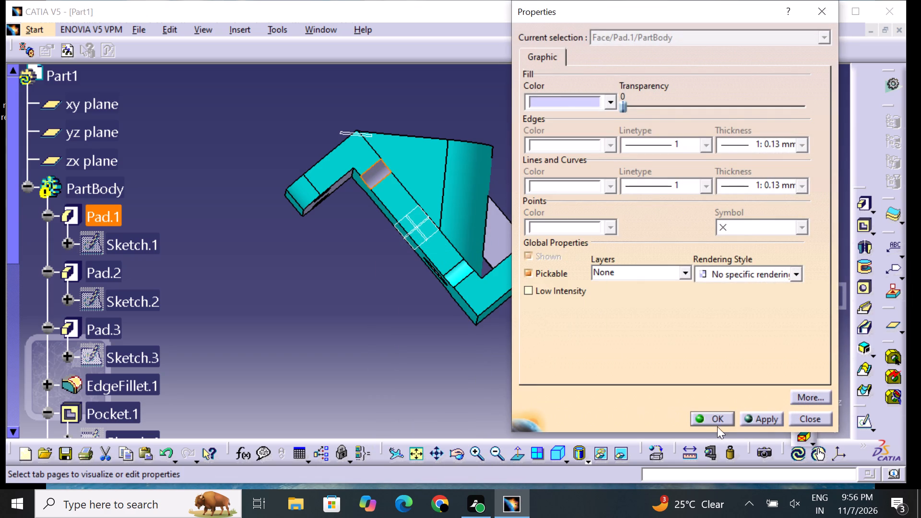
click(717, 422)
click(542, 367)
Set the fill color of the boss-side end block's flat top face between its rounded corners to cyan.
middle_drag(470, 116, 371, 178)
right_drag(438, 139, 371, 178)
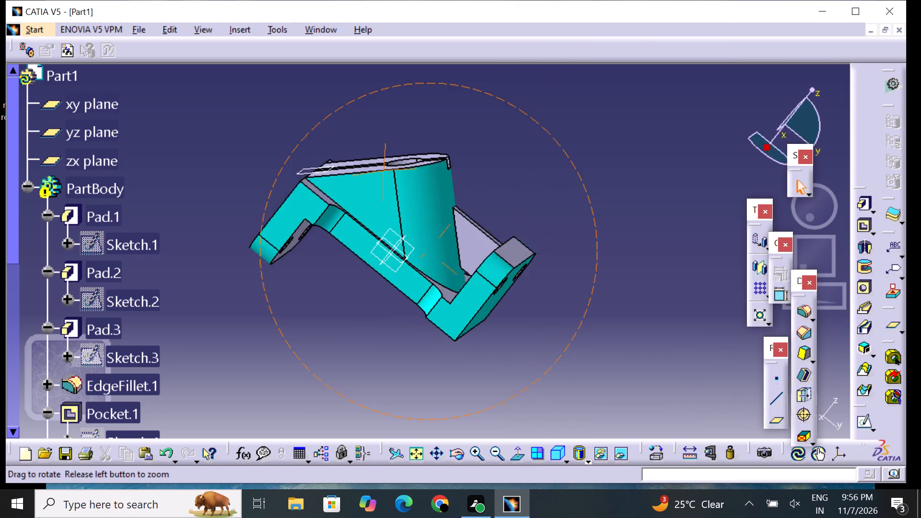
middle_drag(371, 178, 321, 233)
right_drag(371, 178, 321, 233)
click(504, 225)
right_click(505, 225)
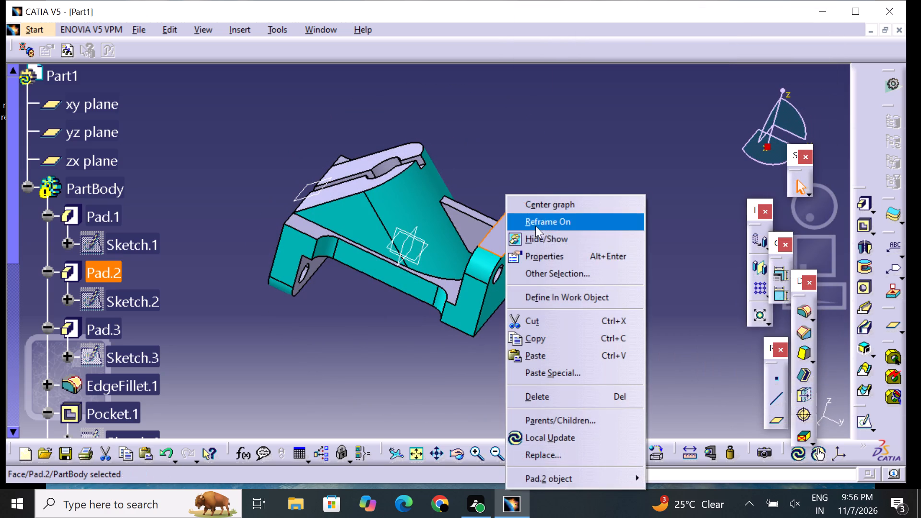
click(549, 247)
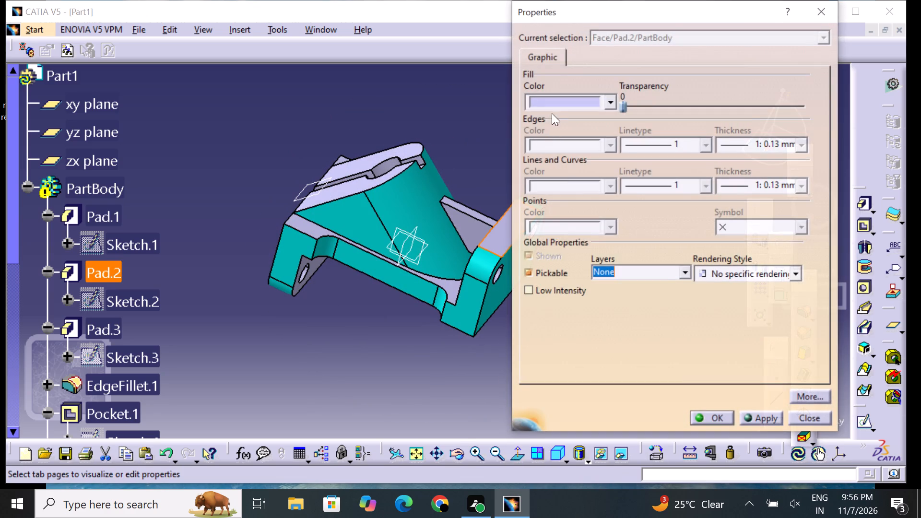
click(555, 101)
click(588, 254)
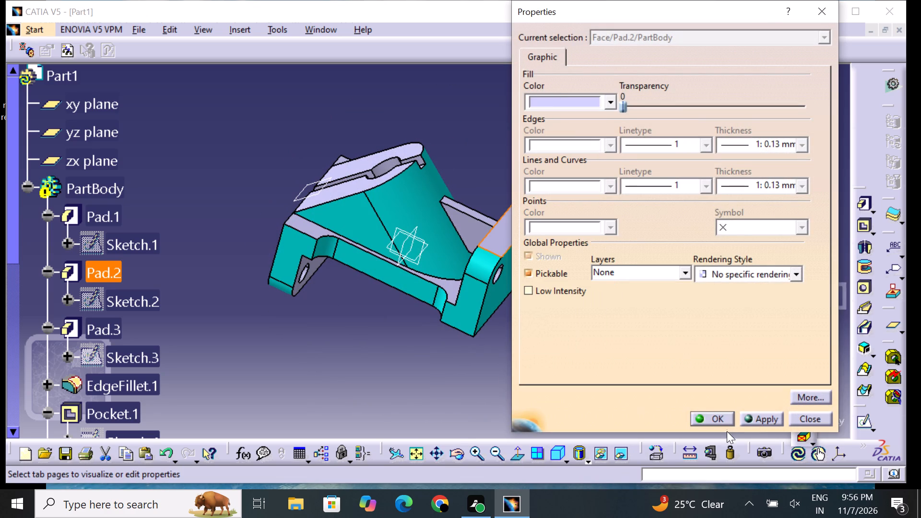
click(727, 424)
drag(589, 392, 589, 384)
Set the fill color of the connecting rib's side face between the boss and the end block to cyan.
click(469, 226)
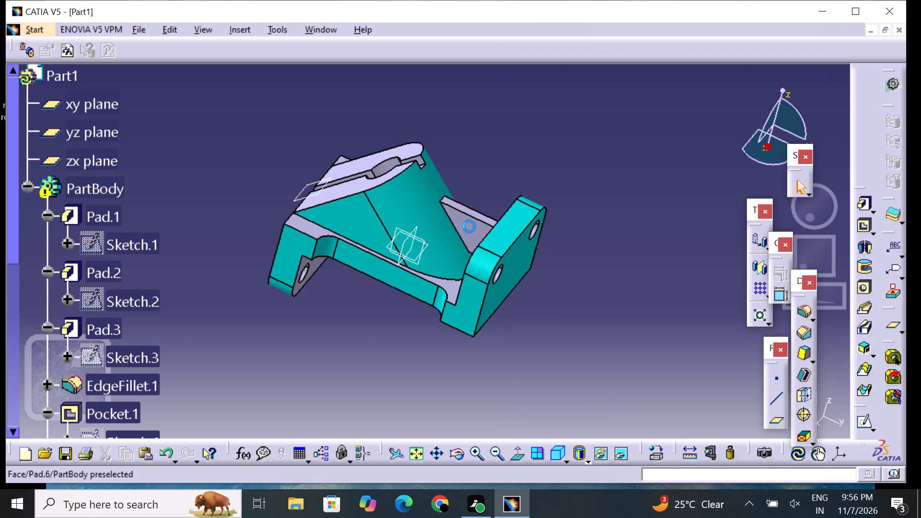
right_click(468, 226)
click(513, 252)
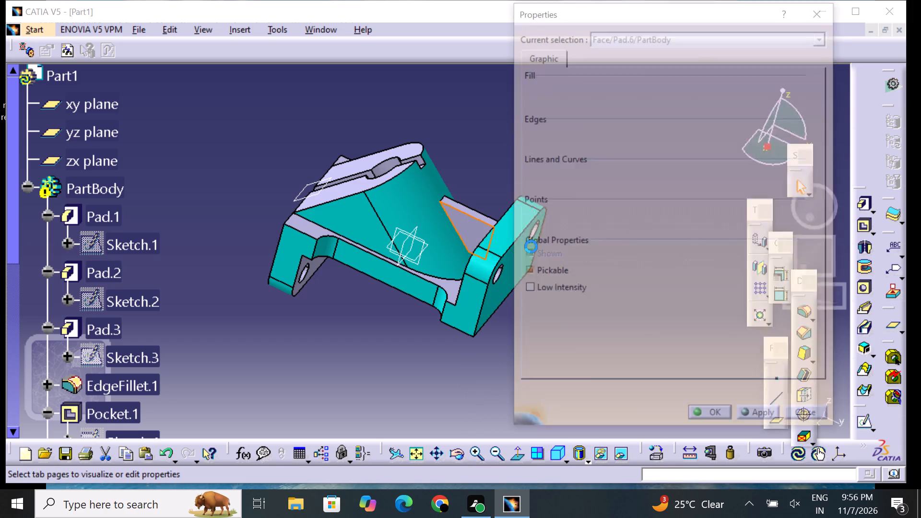
click(558, 97)
click(579, 260)
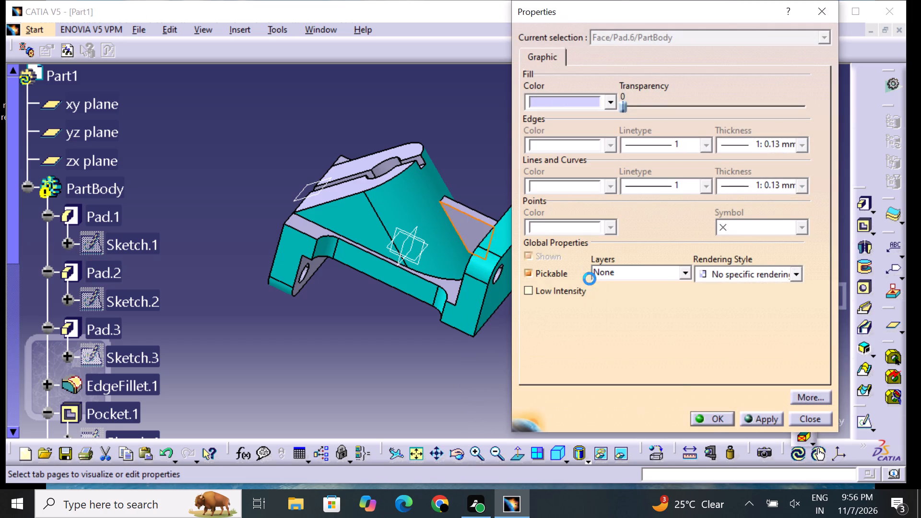
click(716, 418)
click(543, 383)
Set the fill color of the connecting rib's opposite side face to cyan.
middle_drag(557, 311, 242, 331)
right_drag(557, 311, 146, 284)
click(400, 285)
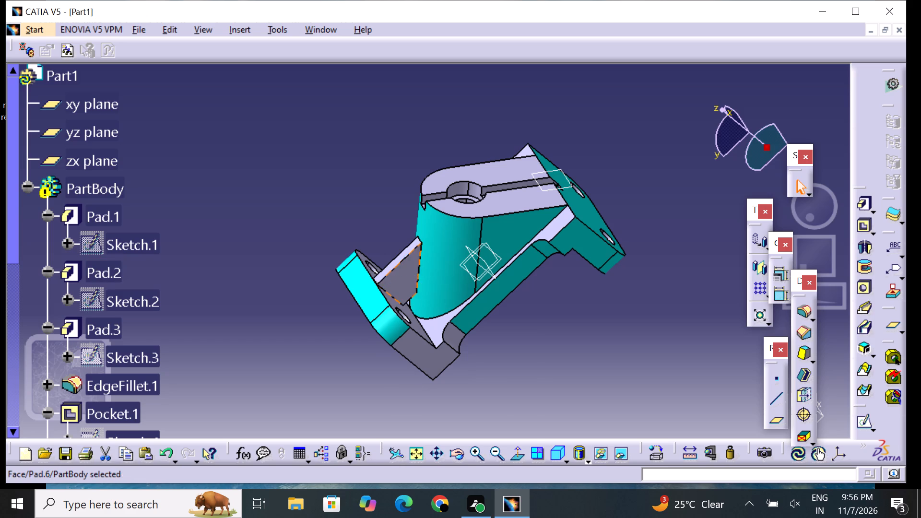
right_click(394, 285)
click(427, 260)
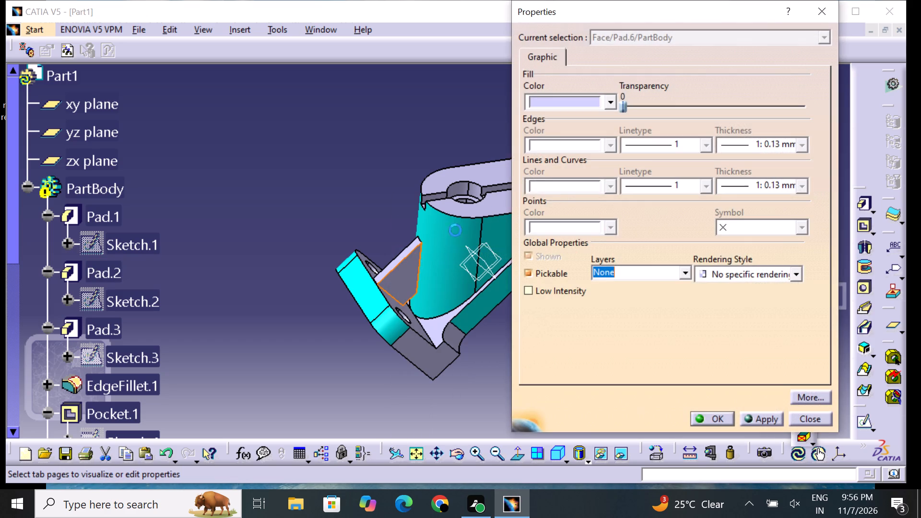
drag(538, 94, 541, 105)
click(548, 257)
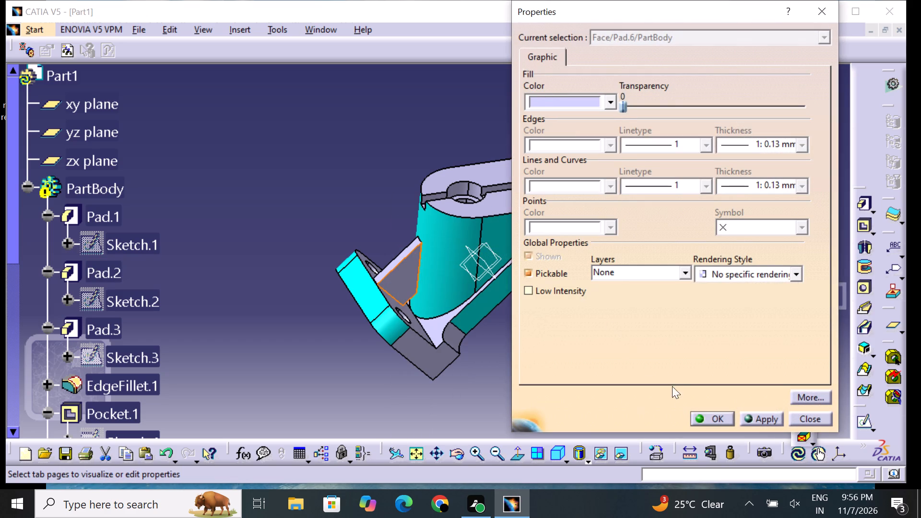
click(719, 418)
click(567, 381)
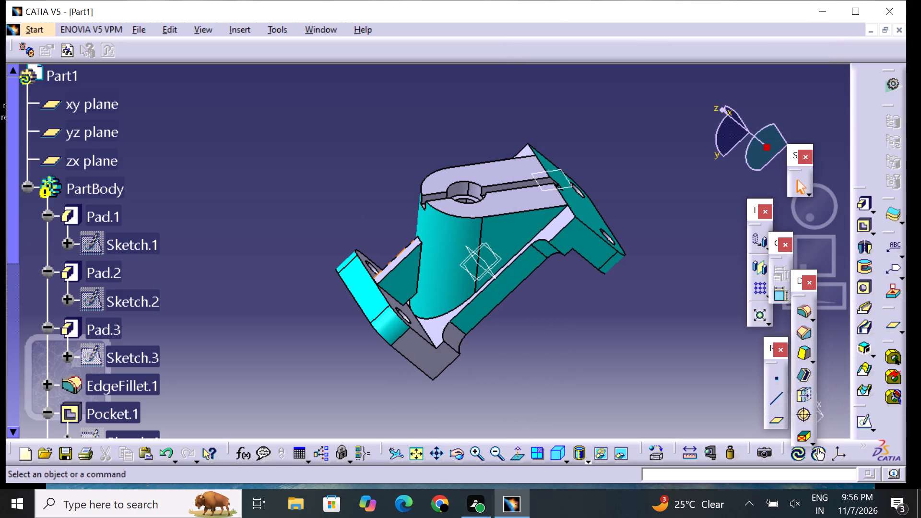
Set the fill color of the whole Pad.6 rib feature to cyan so its remaining narrow top face is colored.
click(406, 250)
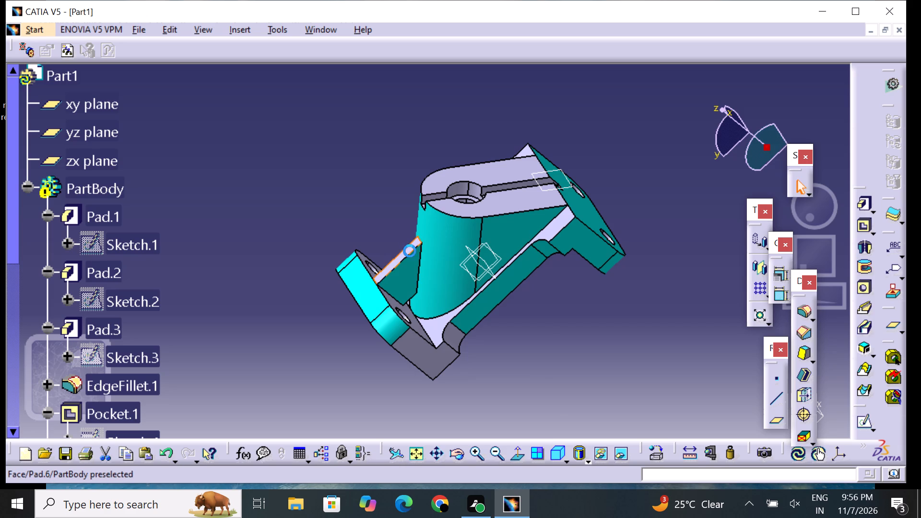
right_click(410, 251)
click(446, 254)
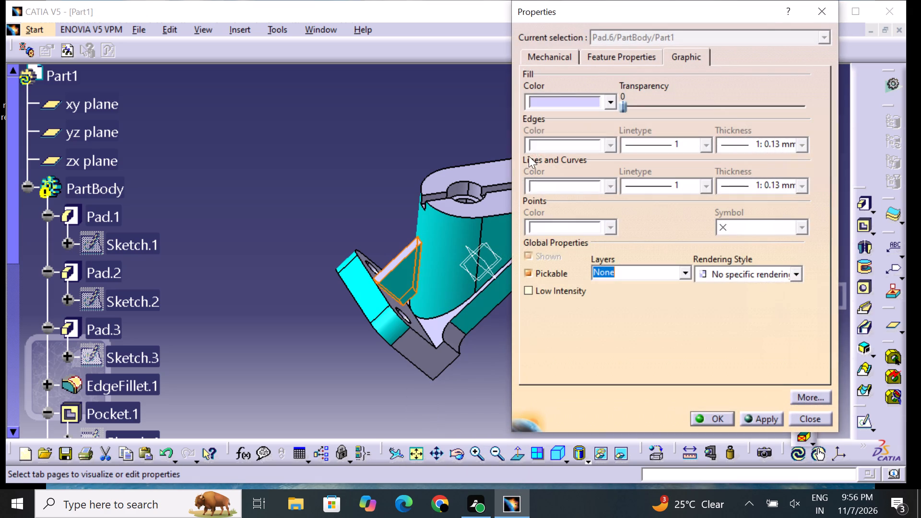
click(554, 103)
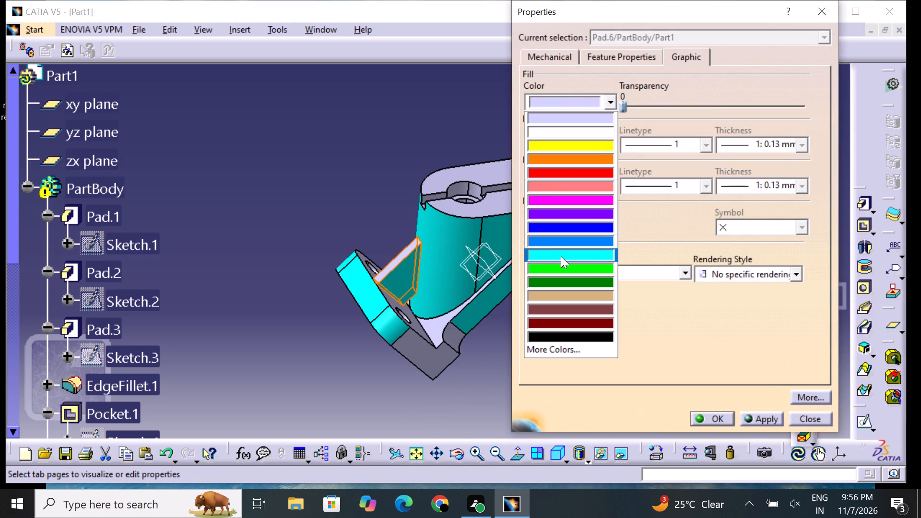
click(561, 256)
click(714, 414)
drag(585, 417, 579, 412)
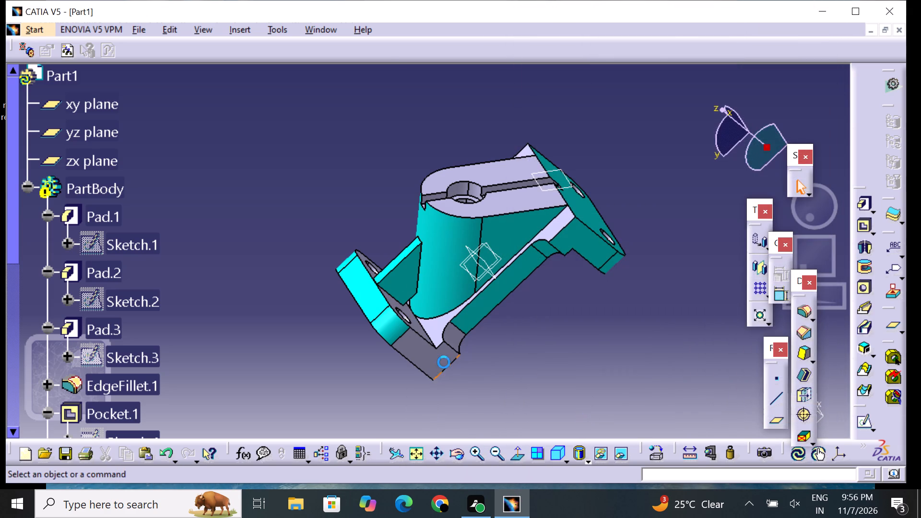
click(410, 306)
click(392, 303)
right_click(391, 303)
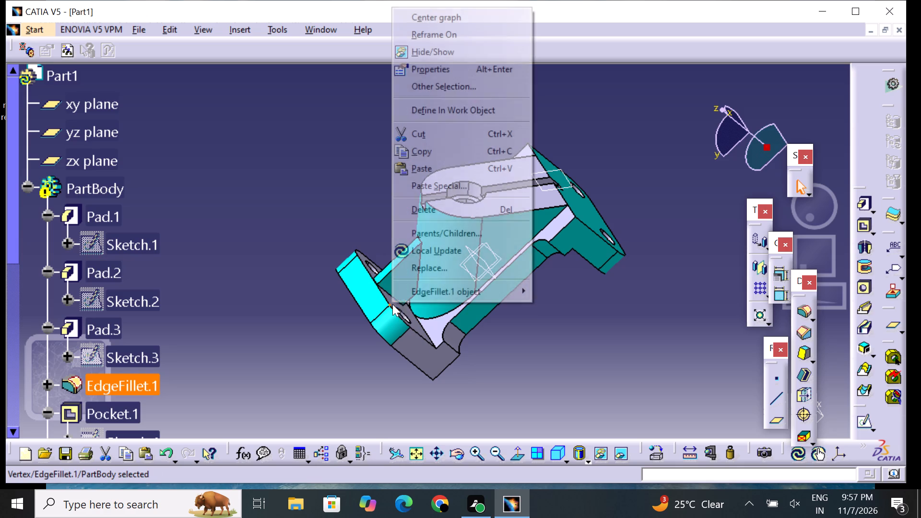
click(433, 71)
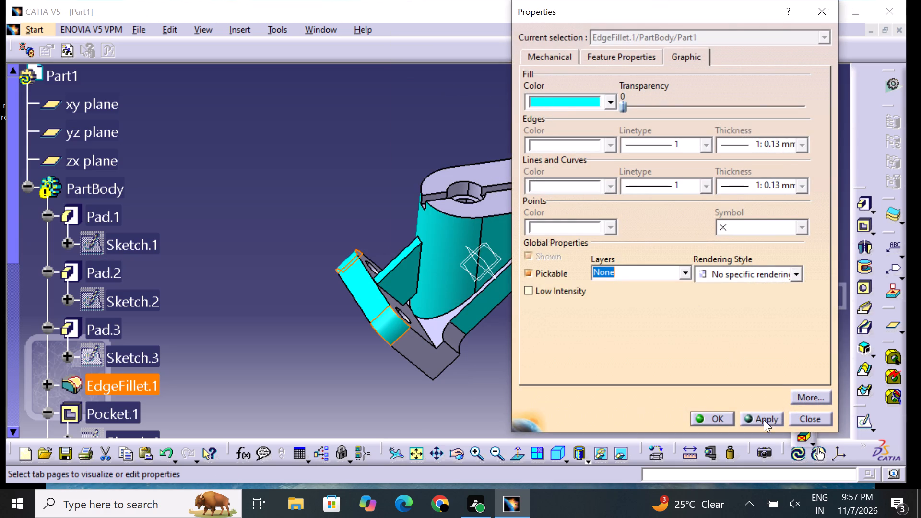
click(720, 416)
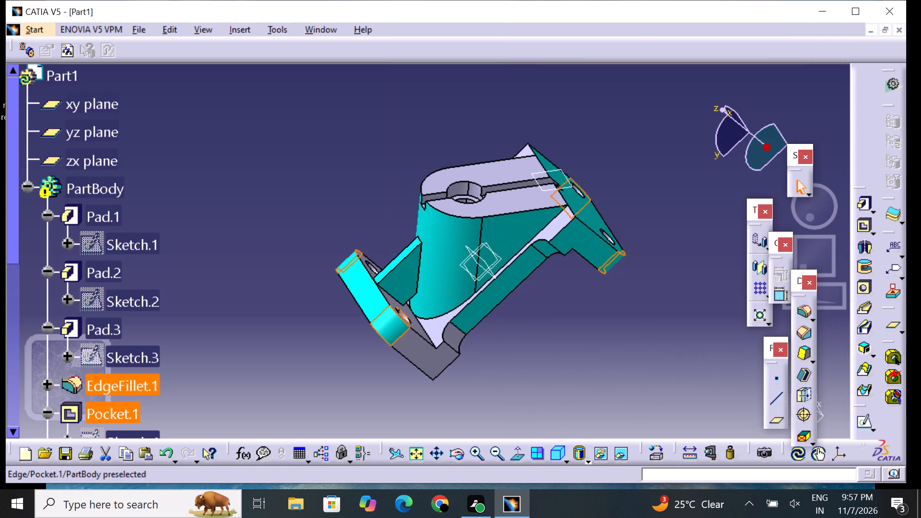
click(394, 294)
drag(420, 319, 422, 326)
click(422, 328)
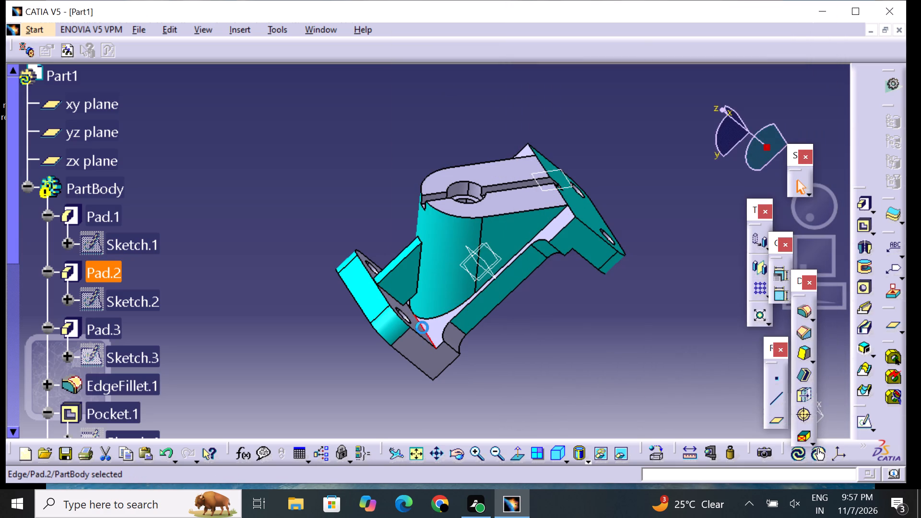
Set the fill color of the boss-side end block's drilled inner face, where the rib joins it, to cyan.
middle_drag(607, 360, 583, 364)
right_drag(607, 360, 336, 406)
middle_drag(577, 364, 416, 386)
right_drag(577, 364, 407, 386)
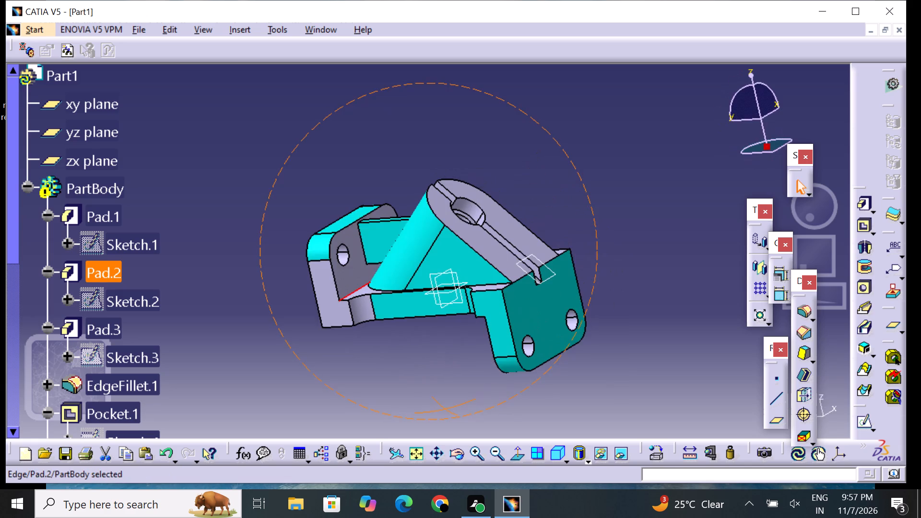
right_drag(407, 386, 407, 387)
click(354, 255)
right_click(354, 255)
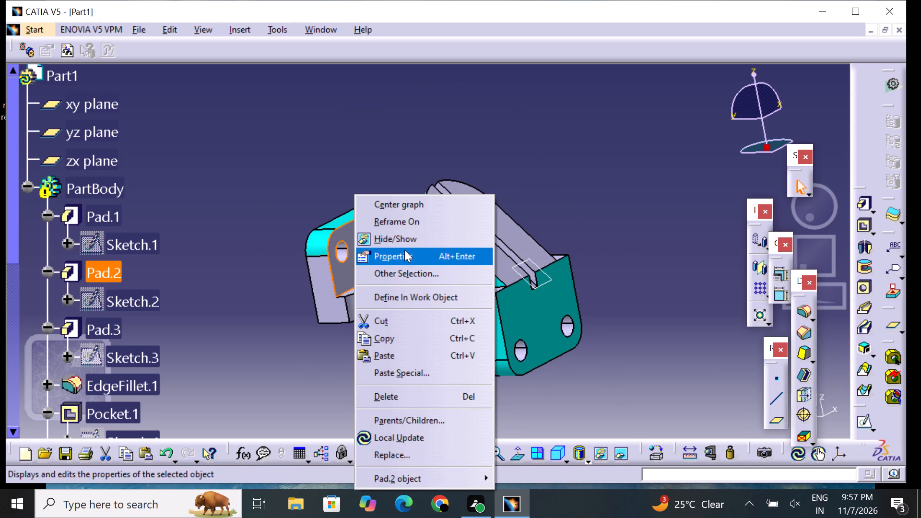
click(404, 250)
drag(565, 101, 566, 106)
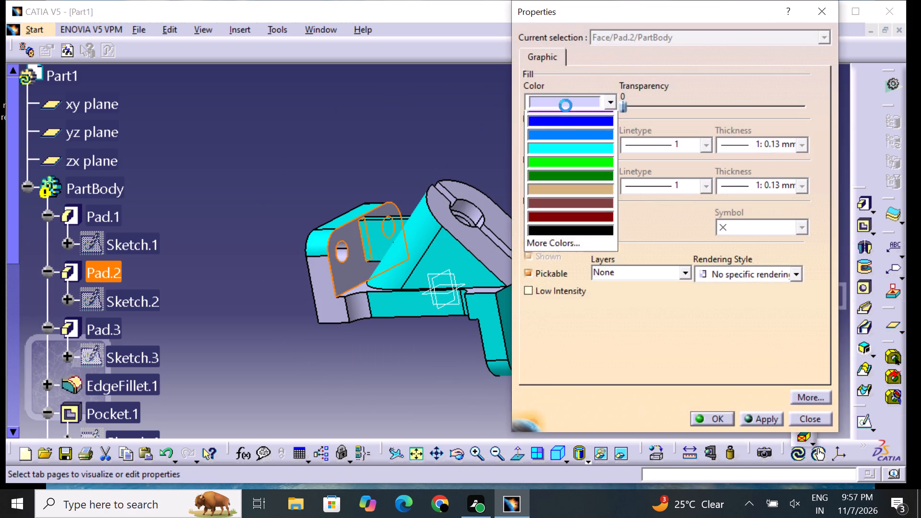
drag(566, 106, 566, 108)
click(582, 251)
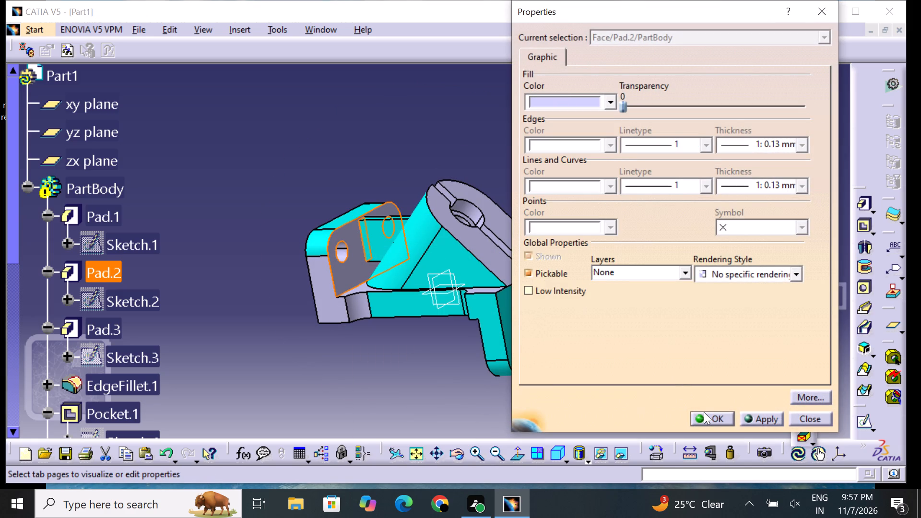
click(715, 413)
click(607, 381)
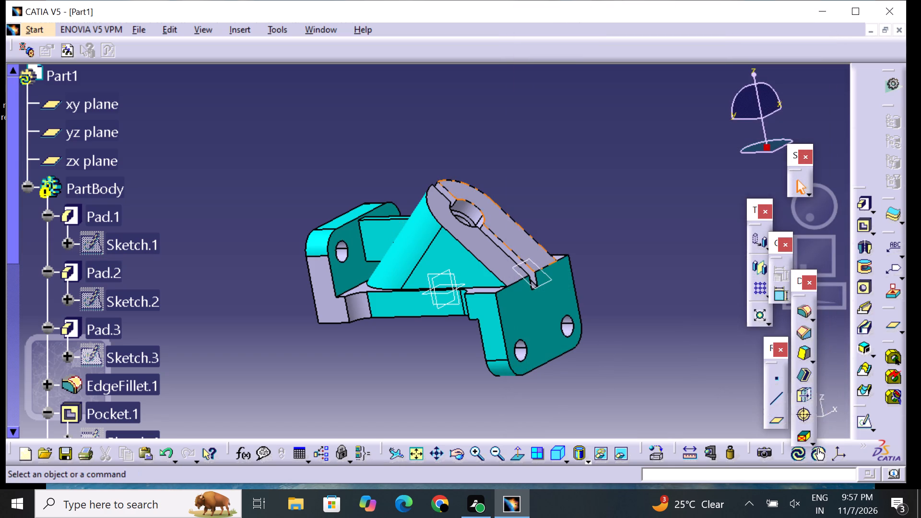
Set the fill color of the far half of the boss's slotted top face to cyan.
click(502, 230)
right_click(504, 235)
drag(540, 256, 540, 262)
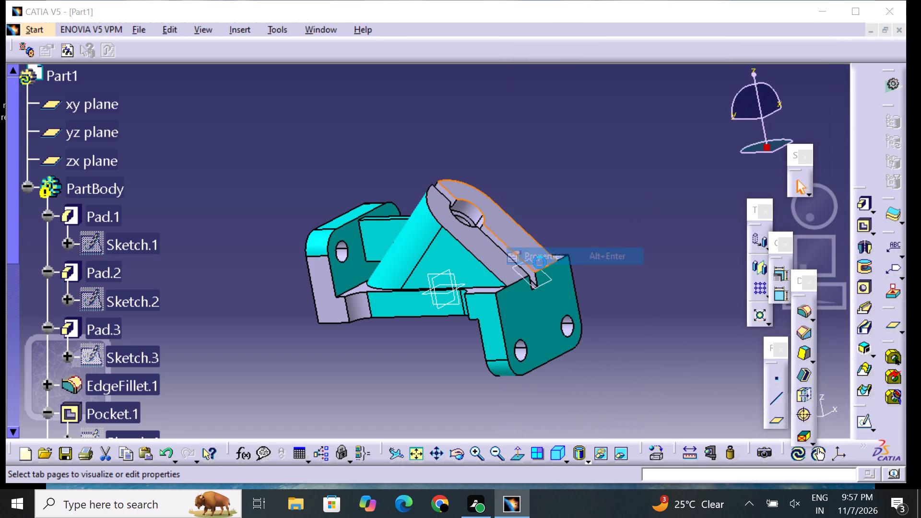
click(553, 98)
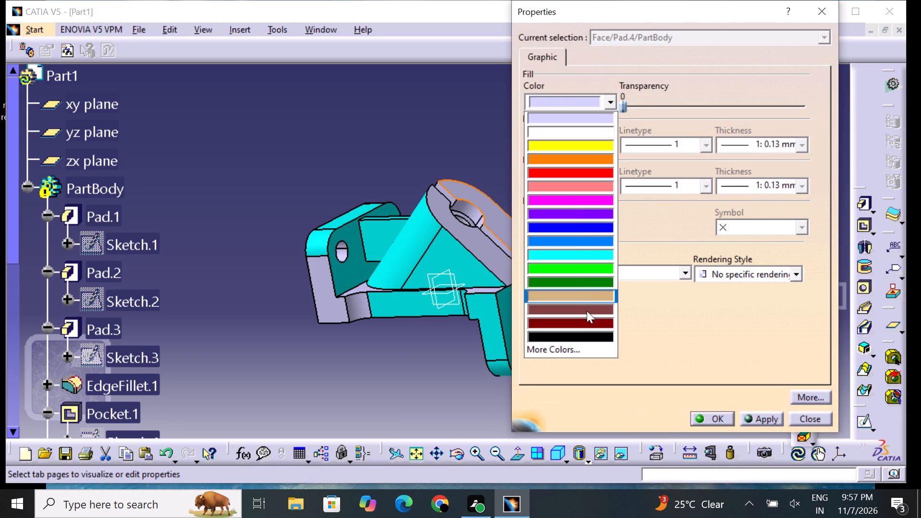
drag(582, 249, 585, 258)
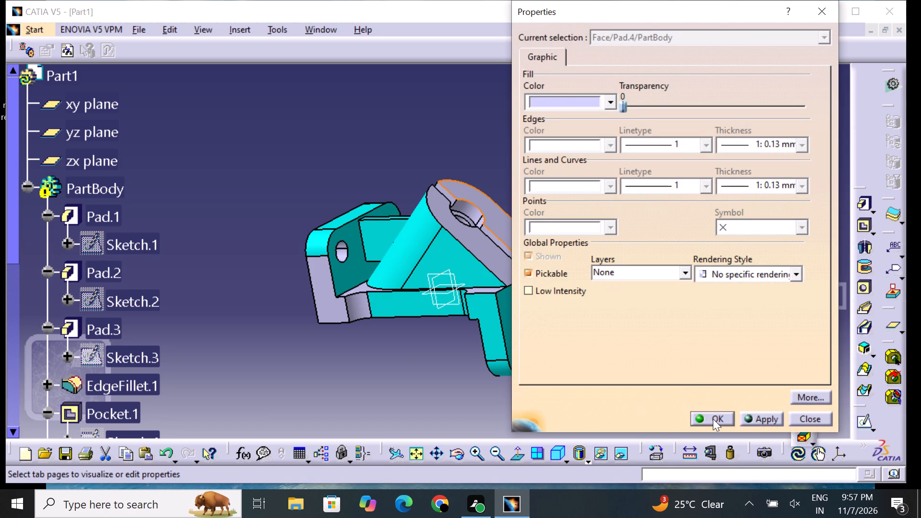
click(713, 419)
click(583, 407)
Set the fill color of the near half of the boss's slotted top face to cyan.
click(481, 248)
right_click(480, 248)
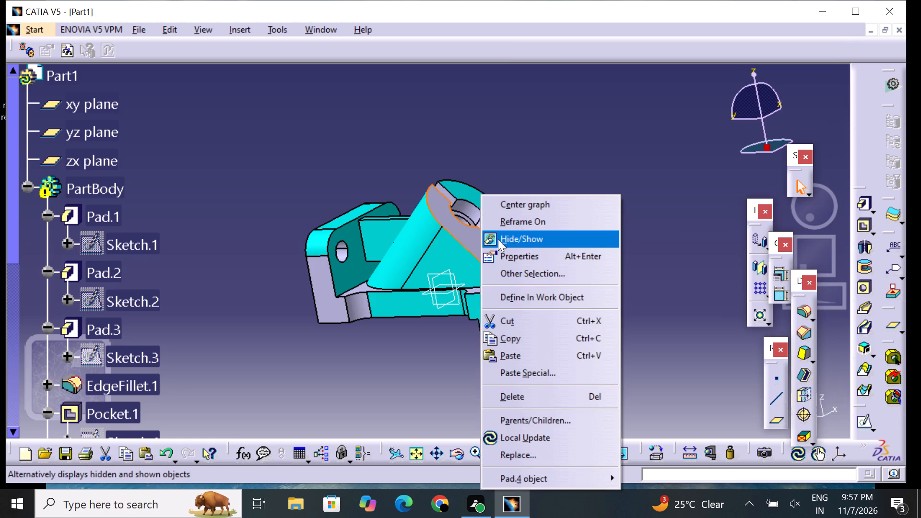
click(520, 251)
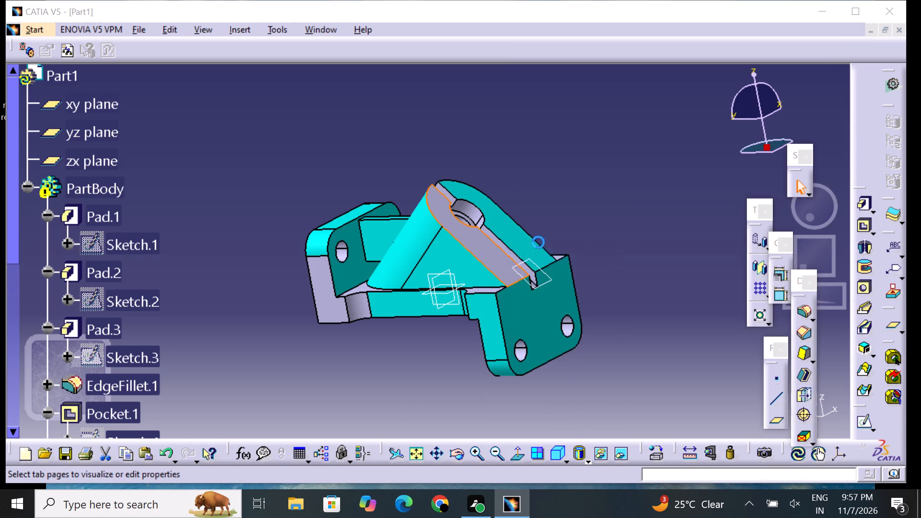
drag(548, 99, 549, 106)
click(574, 259)
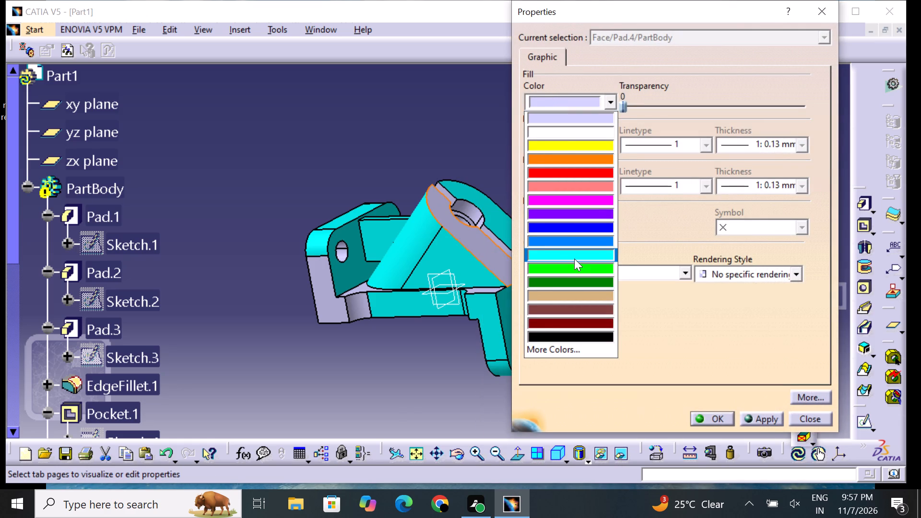
click(706, 417)
drag(588, 428, 588, 421)
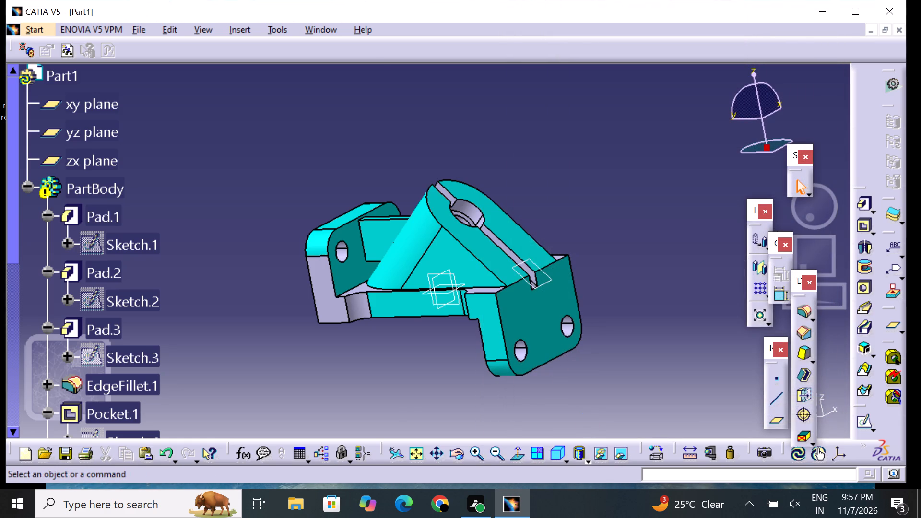
Set the fill color of the whole Pad.1 base plate feature to cyan so its remaining uncolored faces are covered.
middle_drag(508, 159, 453, 262)
right_drag(508, 159, 453, 276)
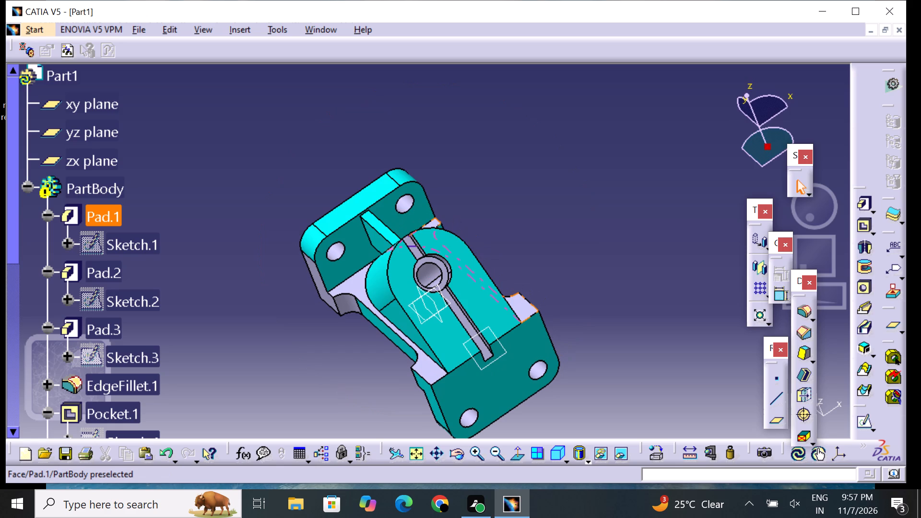
click(520, 304)
right_click(530, 301)
click(572, 70)
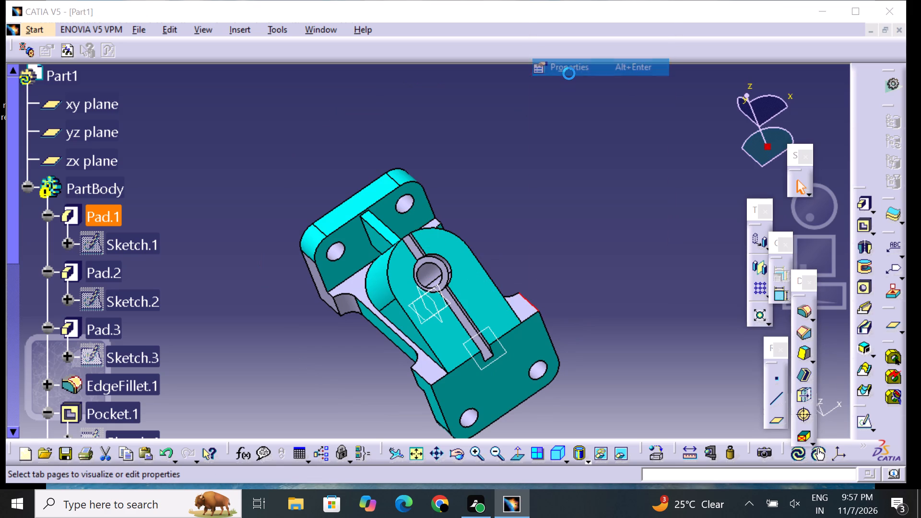
click(581, 104)
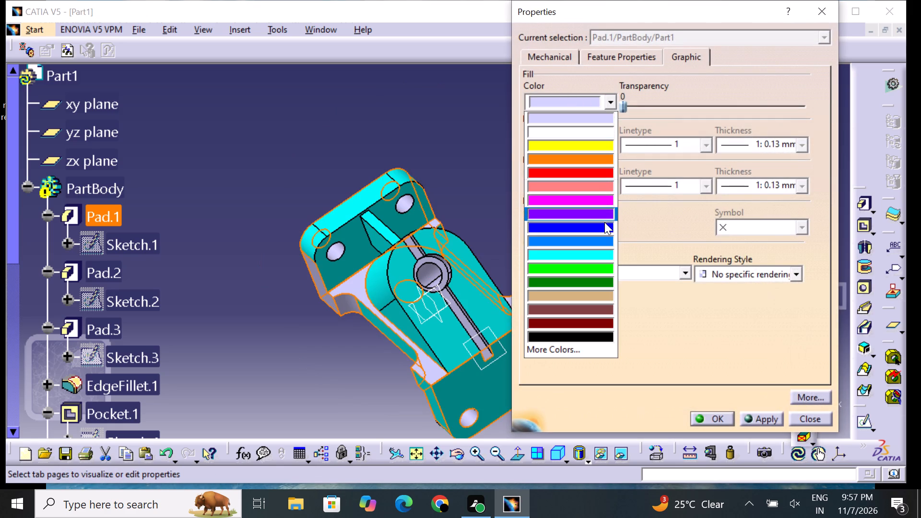
click(600, 254)
click(715, 417)
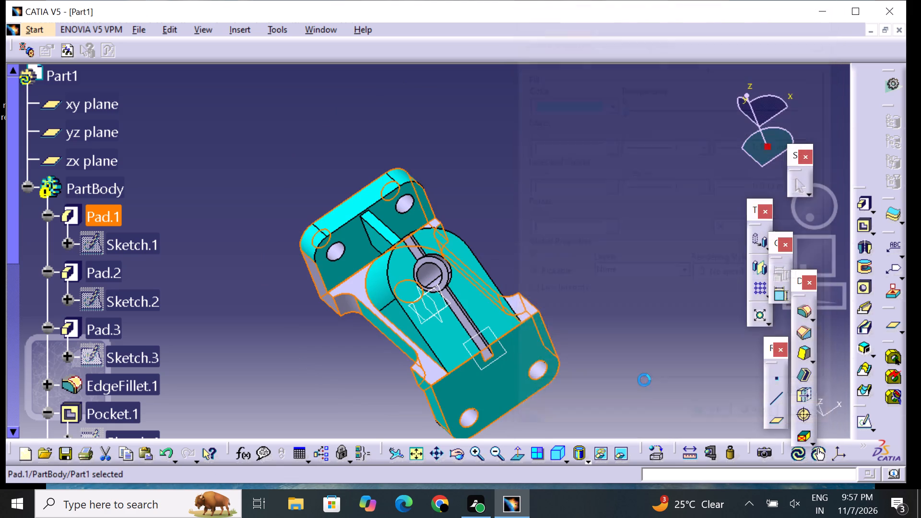
click(644, 380)
Set the fill color of the boss hole's inner cylindrical face, reached from the plate's underside, to cyan.
middle_drag(346, 370, 400, 261)
right_drag(346, 369, 401, 257)
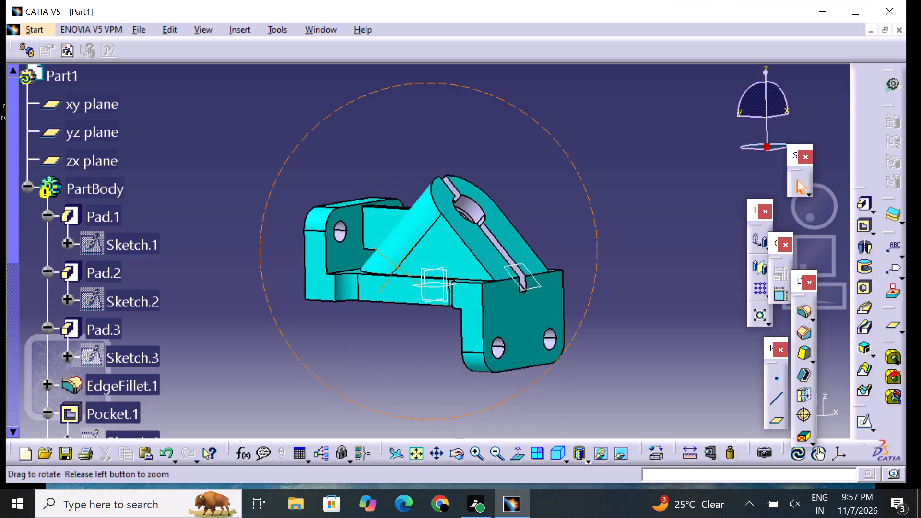
right_drag(401, 257, 404, 251)
middle_drag(396, 397, 440, 210)
right_drag(400, 364, 440, 210)
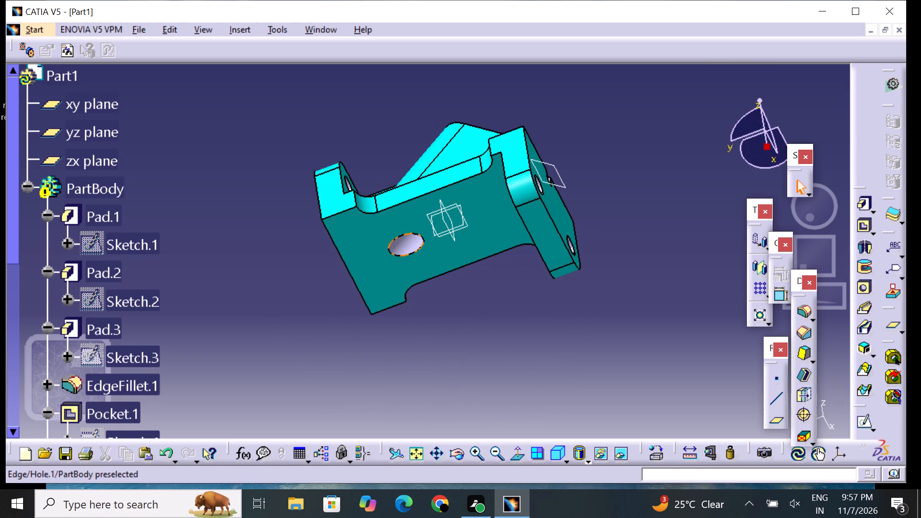
click(412, 245)
right_click(412, 244)
click(451, 250)
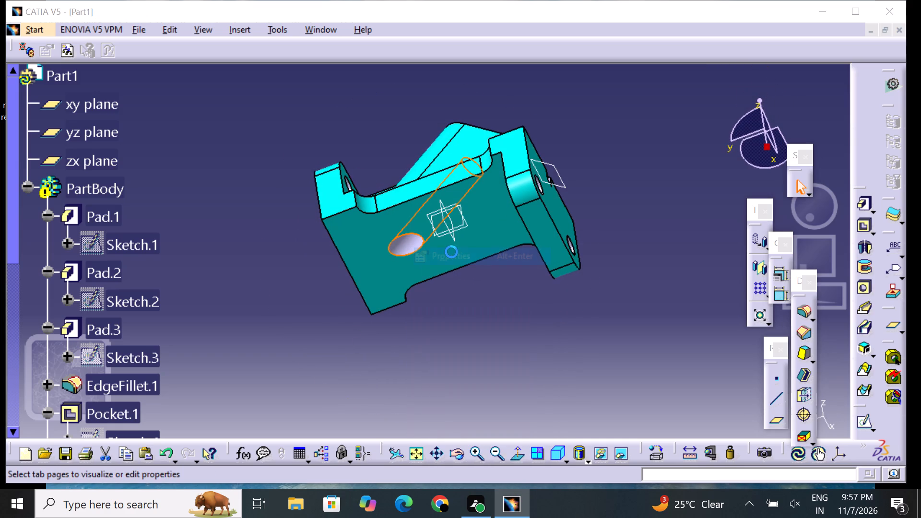
click(571, 101)
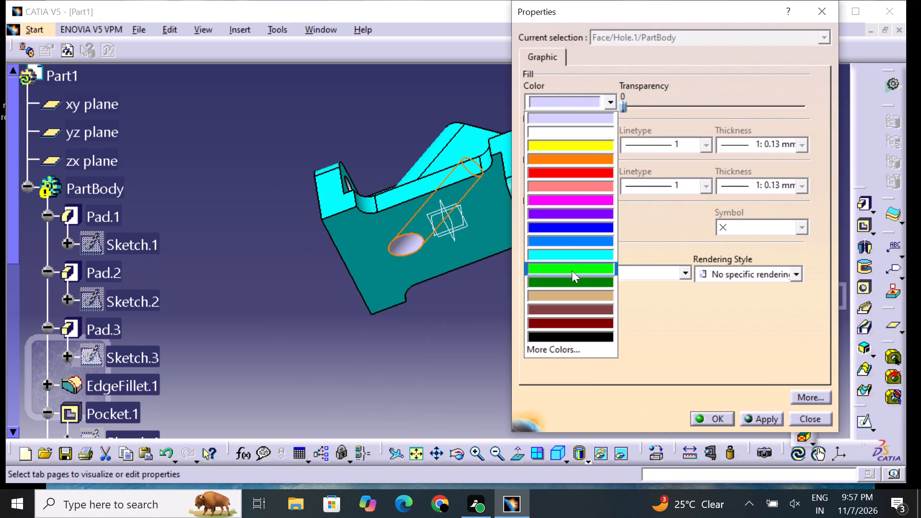
click(572, 258)
click(715, 424)
click(540, 392)
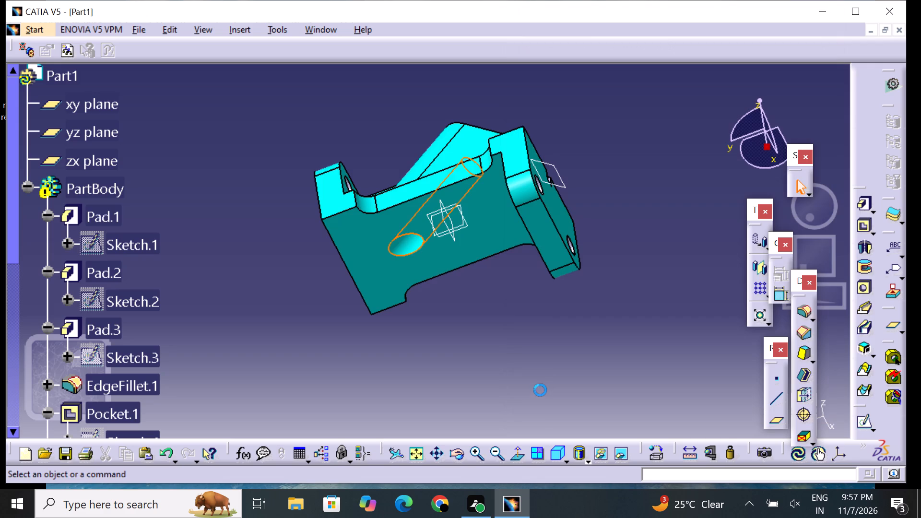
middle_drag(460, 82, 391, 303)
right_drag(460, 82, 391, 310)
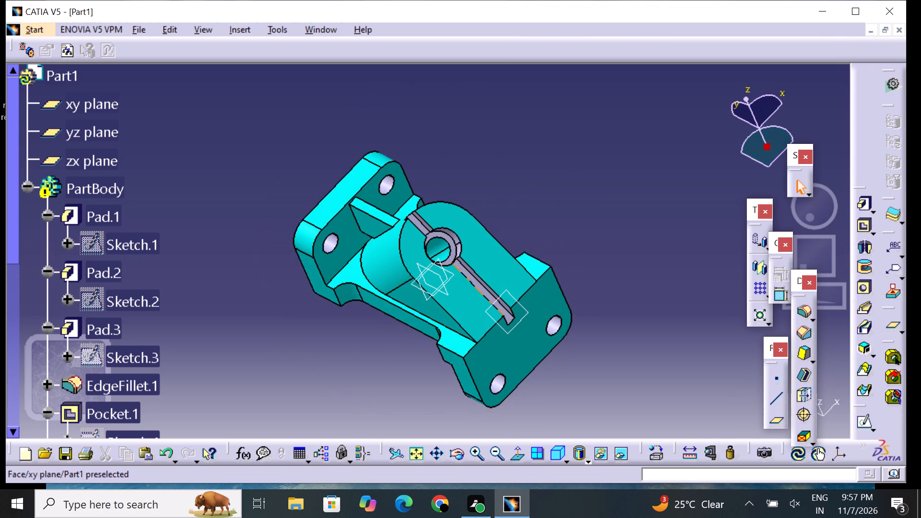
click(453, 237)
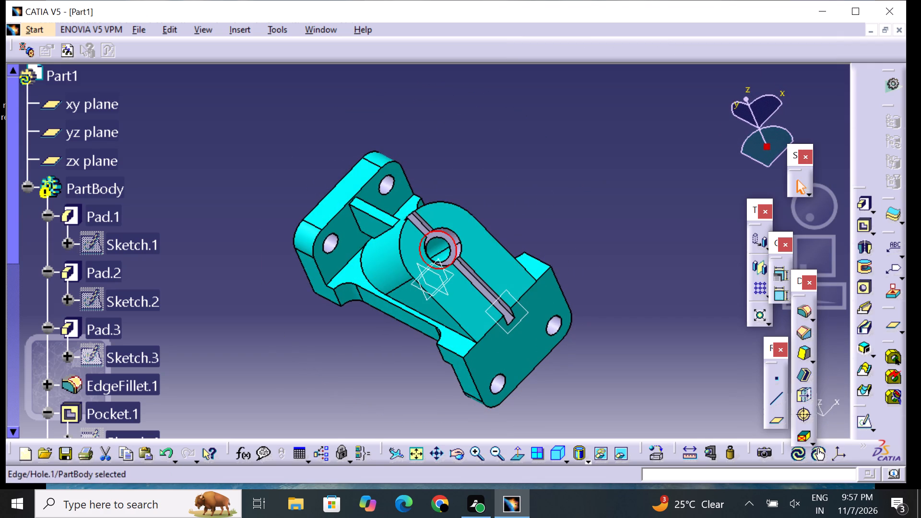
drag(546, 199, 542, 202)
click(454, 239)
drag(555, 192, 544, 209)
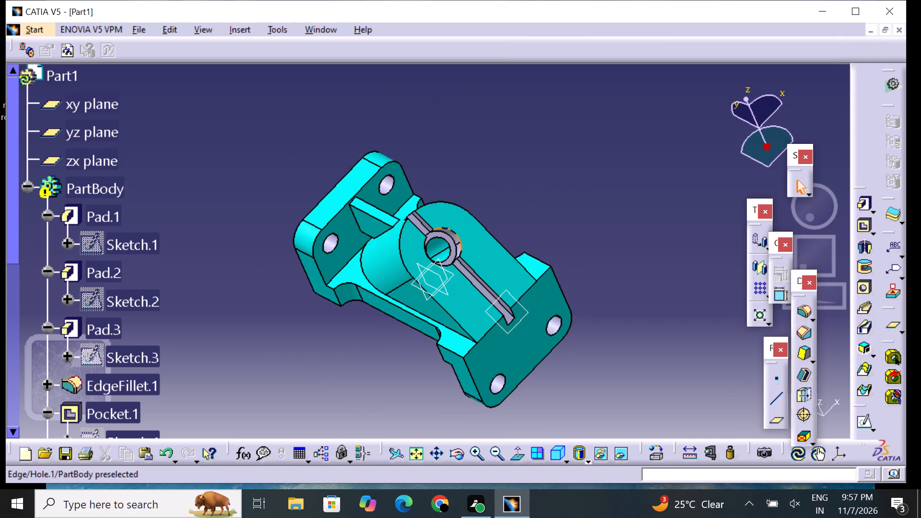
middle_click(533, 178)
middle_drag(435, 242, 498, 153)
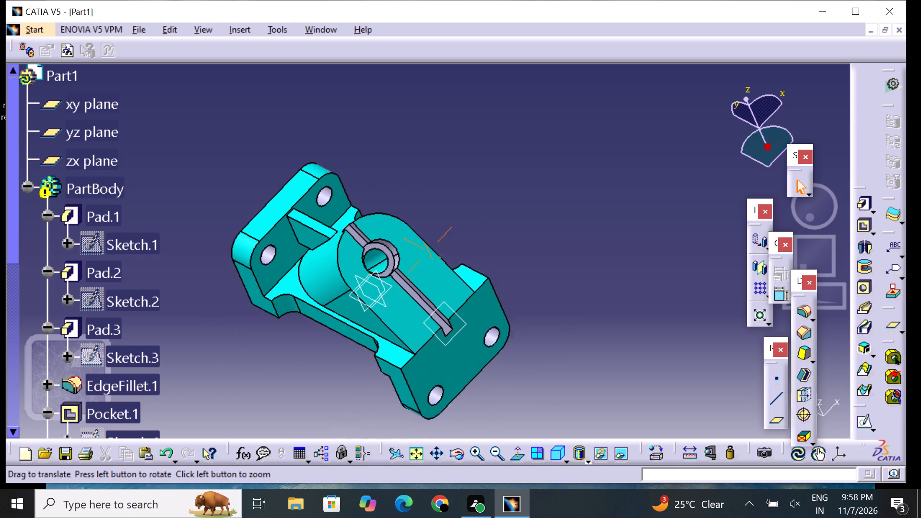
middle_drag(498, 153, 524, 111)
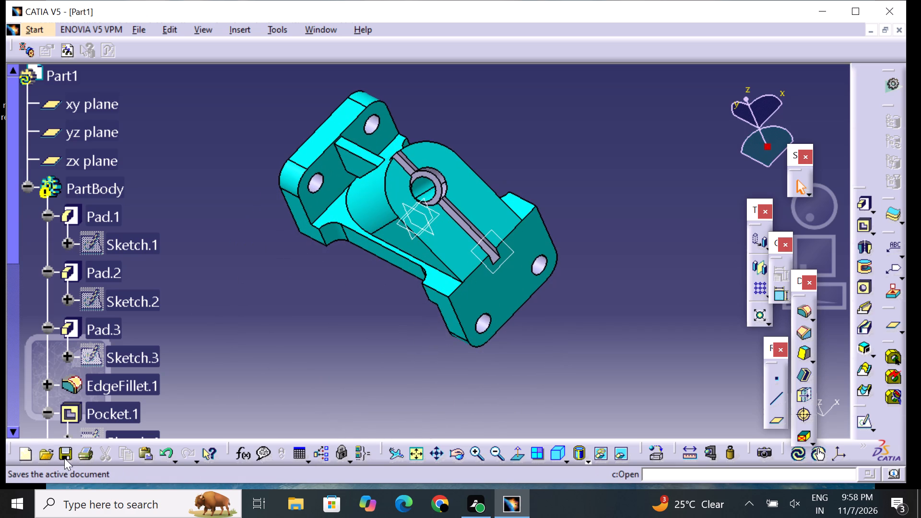
Save the part on the Desktop as a CATPart named PRT 5.
click(66, 458)
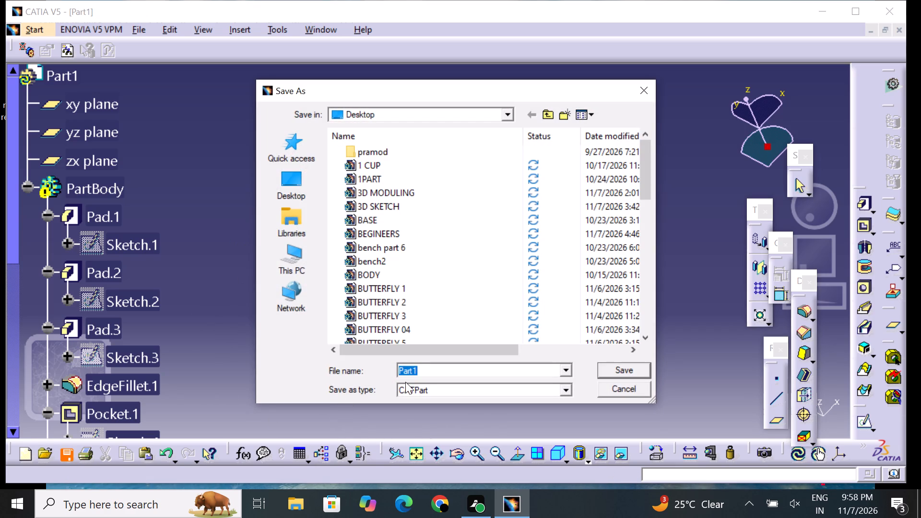
key(BackSpace)
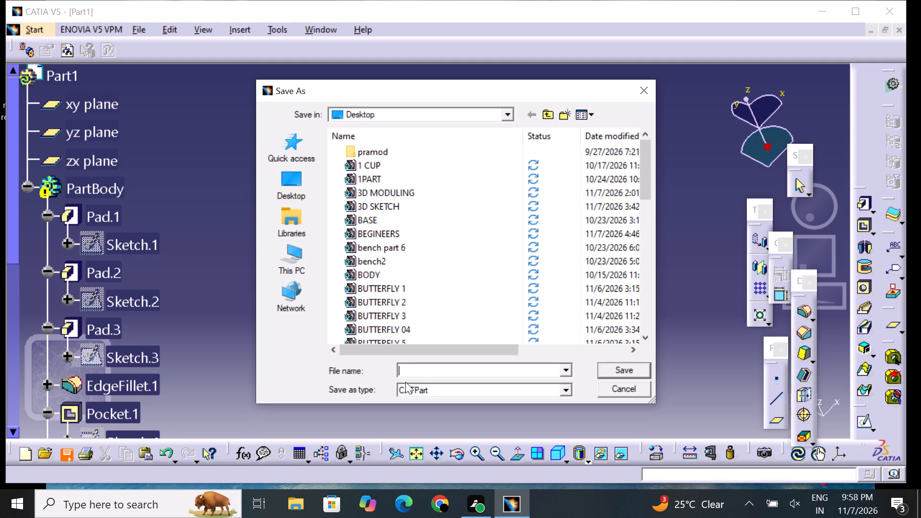
text(PQ)
key(BackSpace)
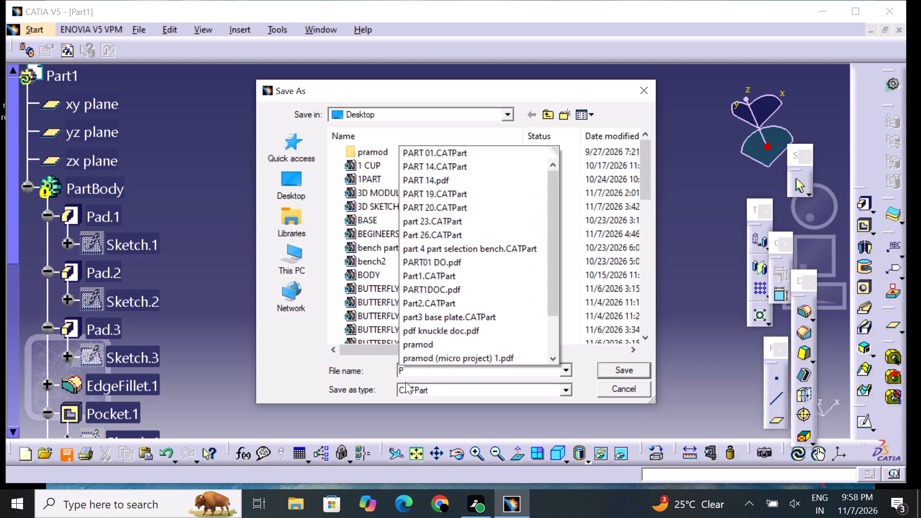
text(ART)
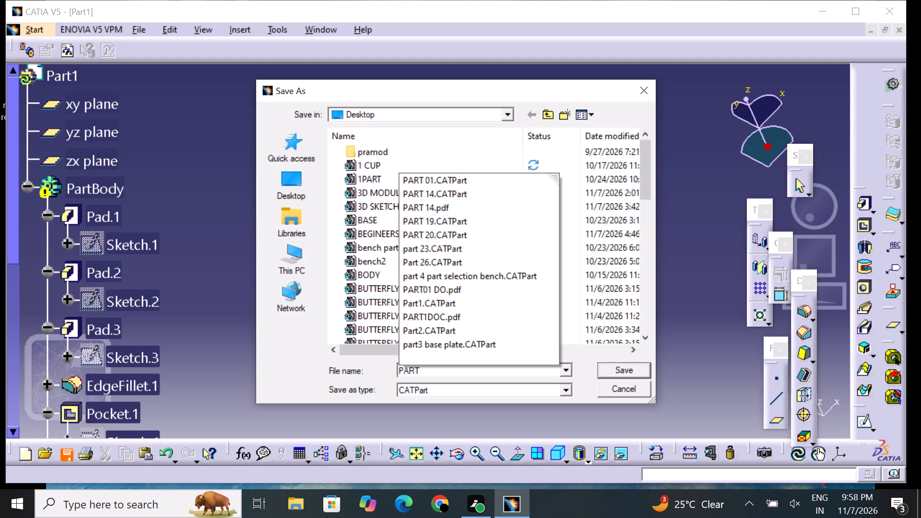
key(BackSpace)
key(BackSpace)
key(BackSpace)
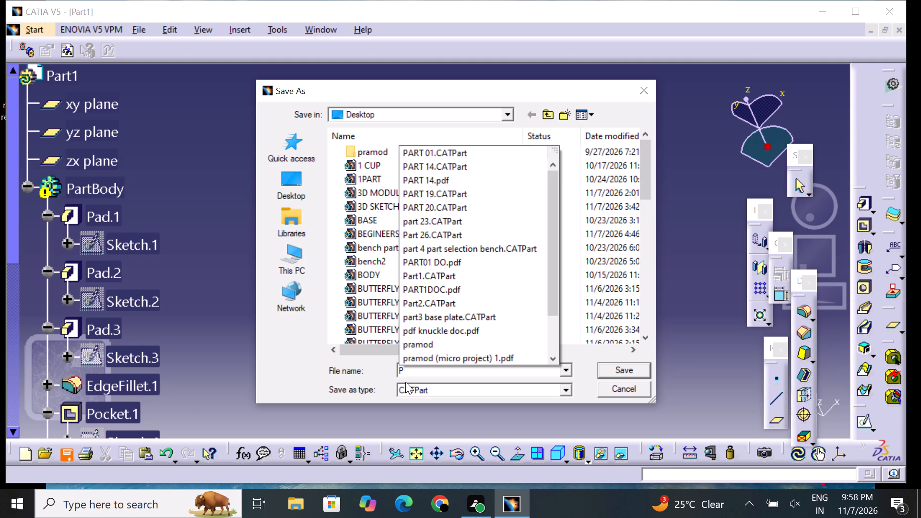
text(RT 5)
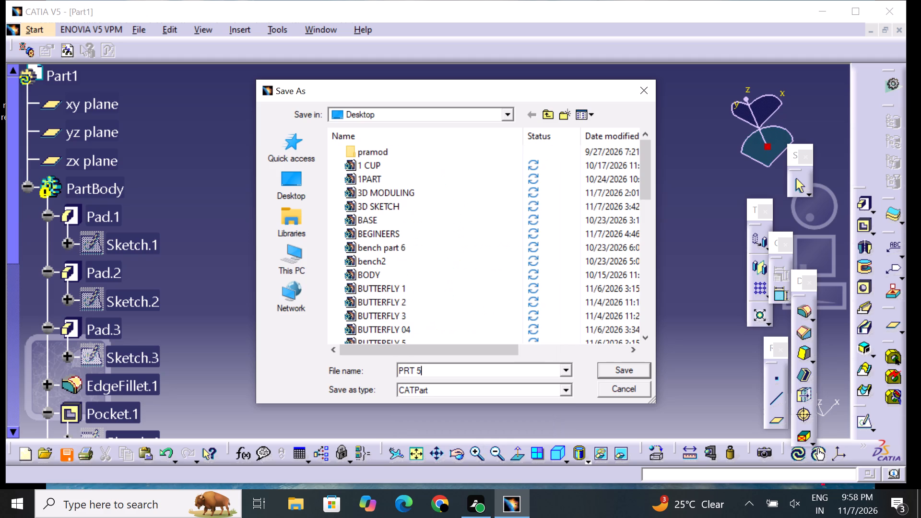
key(Return)
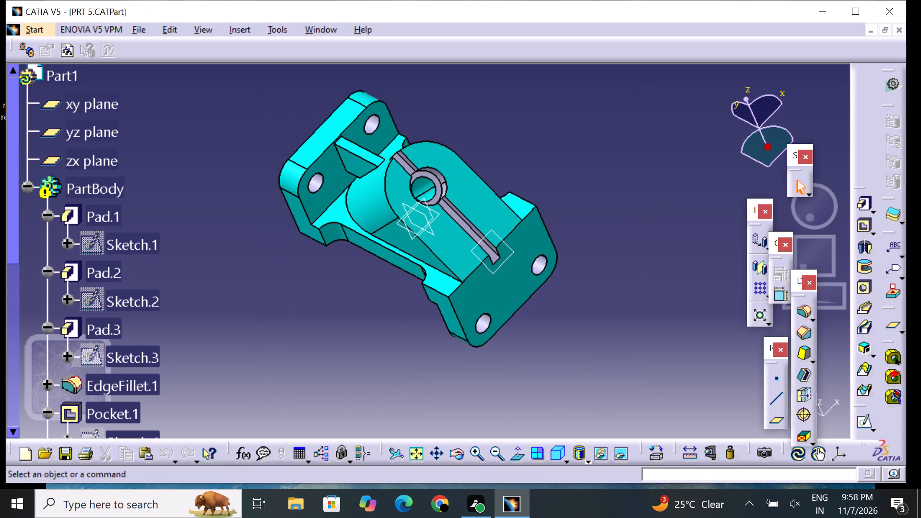
Use Save As to save the part again on the Desktop under the same name, PRT 5, as a CATPart.
click(138, 44)
click(148, 34)
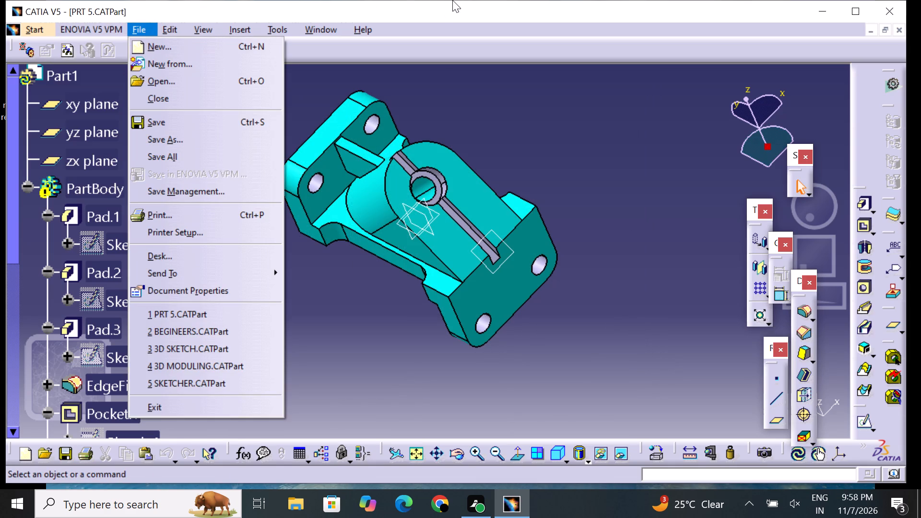
click(189, 145)
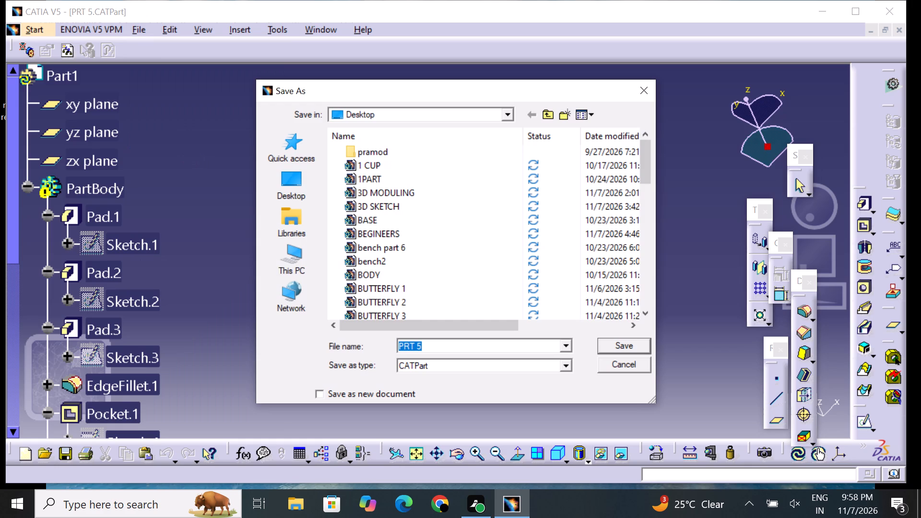
click(627, 338)
click(505, 281)
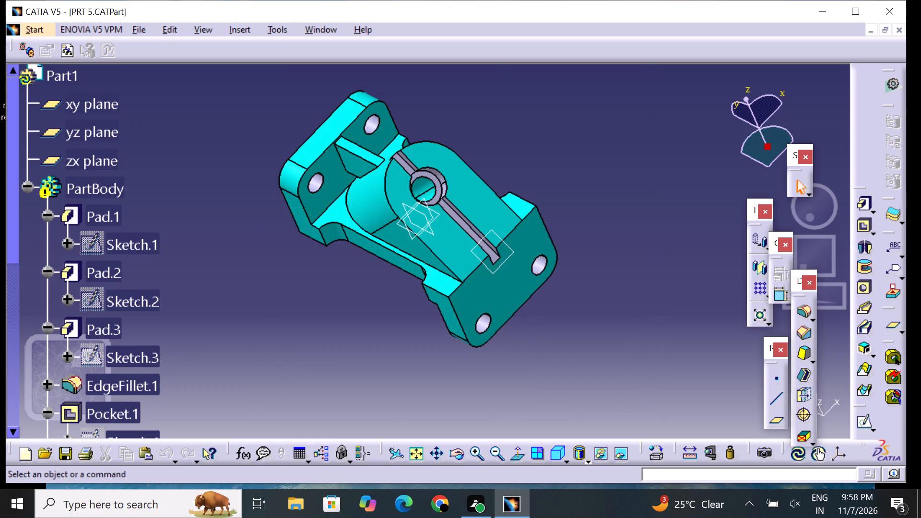
Print the part on the default printer and save the print output on the Desktop as PRT5.
click(87, 452)
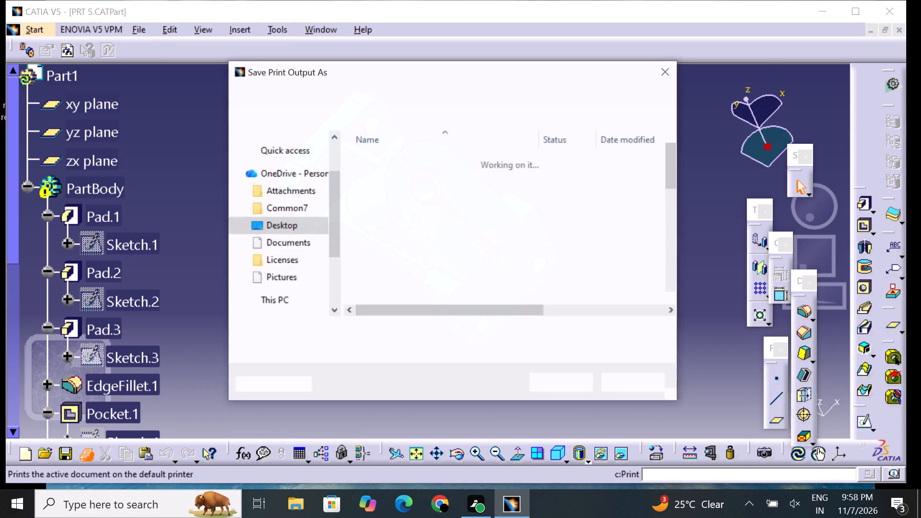
text(PRT)
key(5)
click(569, 376)
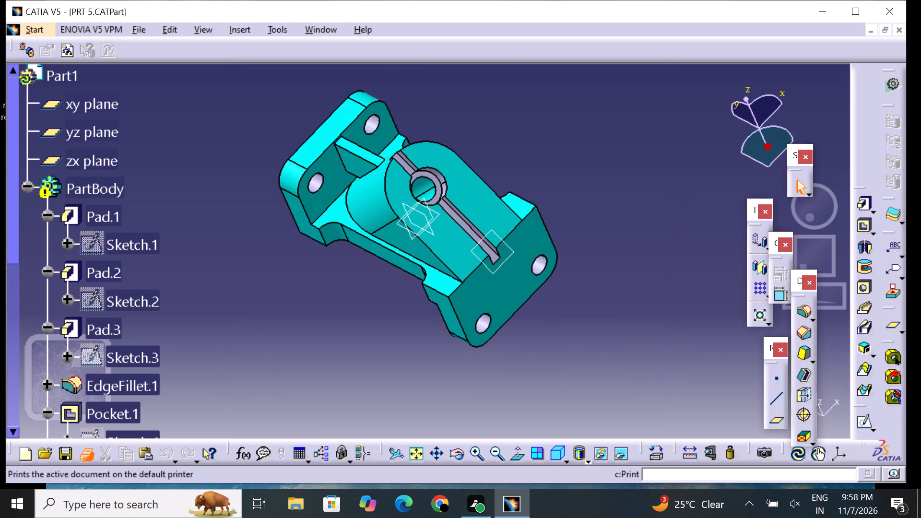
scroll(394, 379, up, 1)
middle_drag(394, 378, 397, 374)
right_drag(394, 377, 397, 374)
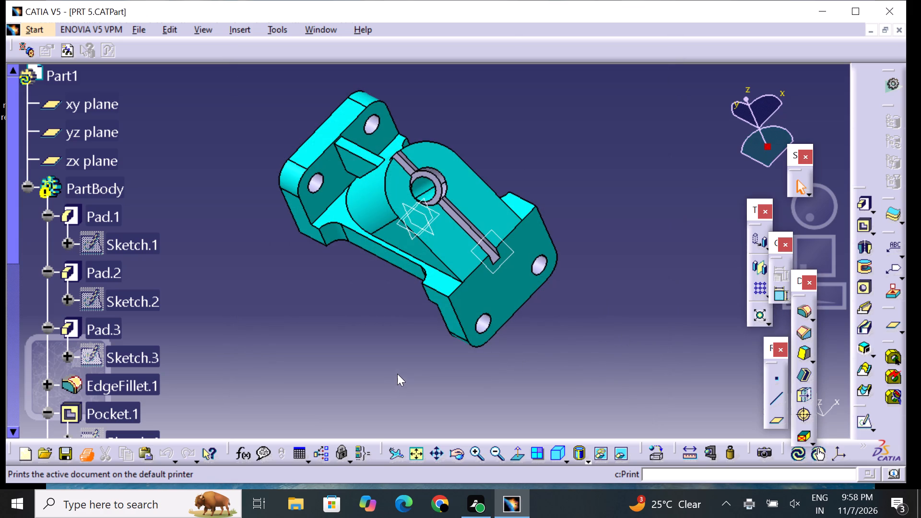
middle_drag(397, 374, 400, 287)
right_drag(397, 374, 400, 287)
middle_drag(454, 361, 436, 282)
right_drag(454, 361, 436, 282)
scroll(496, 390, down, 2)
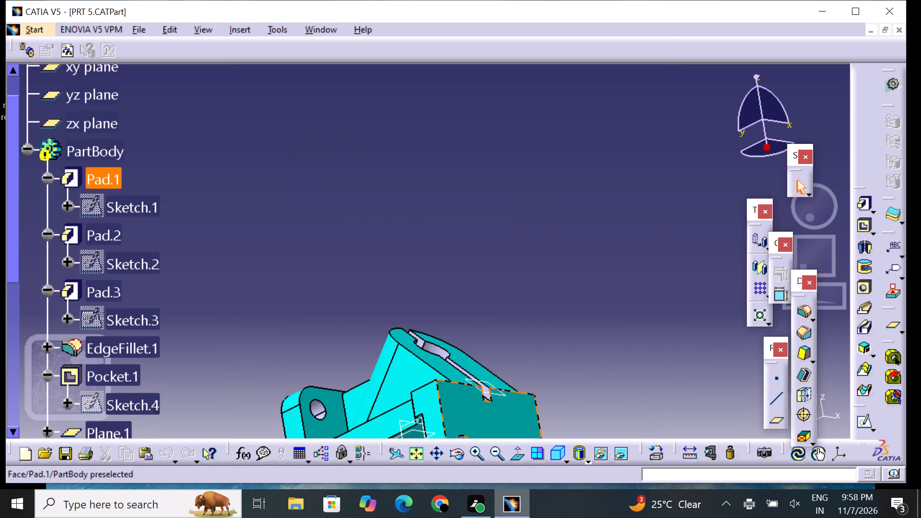